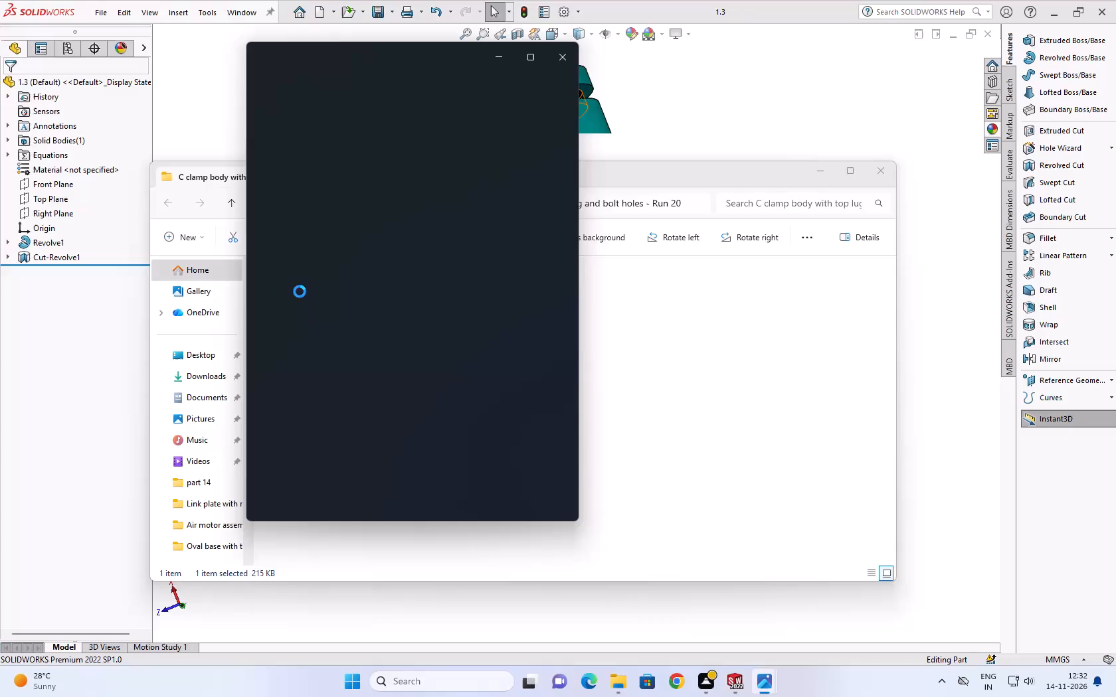
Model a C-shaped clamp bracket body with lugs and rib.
Close the open part 1.3.
{"action": "left_click", "coordinate": [903, 364]}
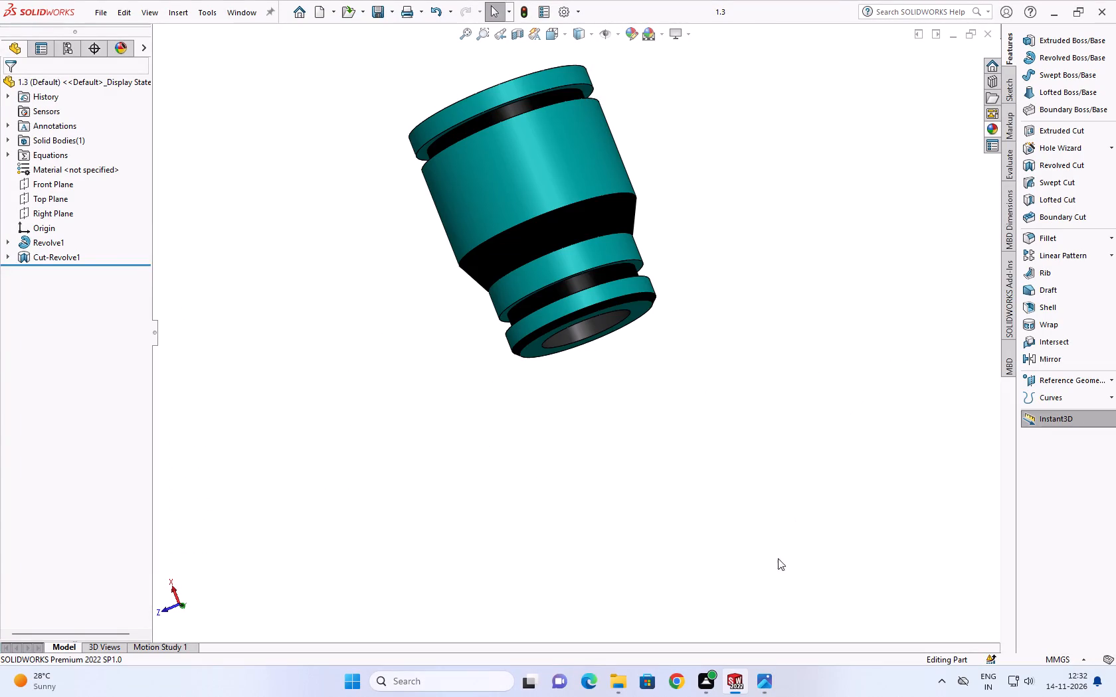
{"action": "left_click", "coordinate": [753, 563]}
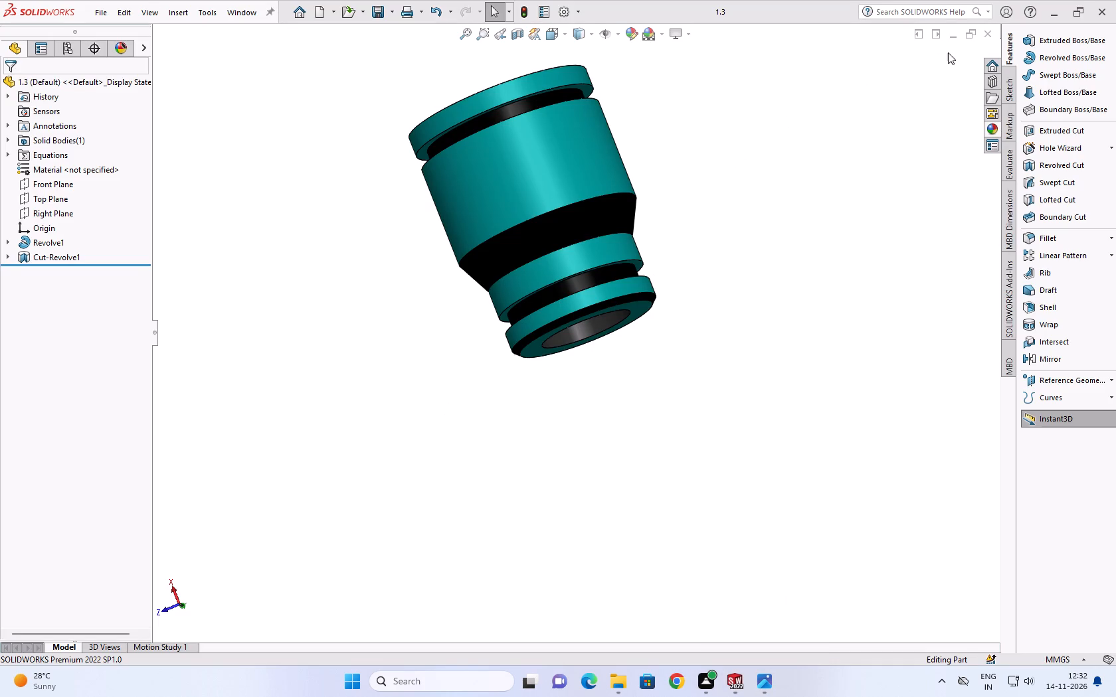
{"action": "left_click", "coordinate": [986, 35]}
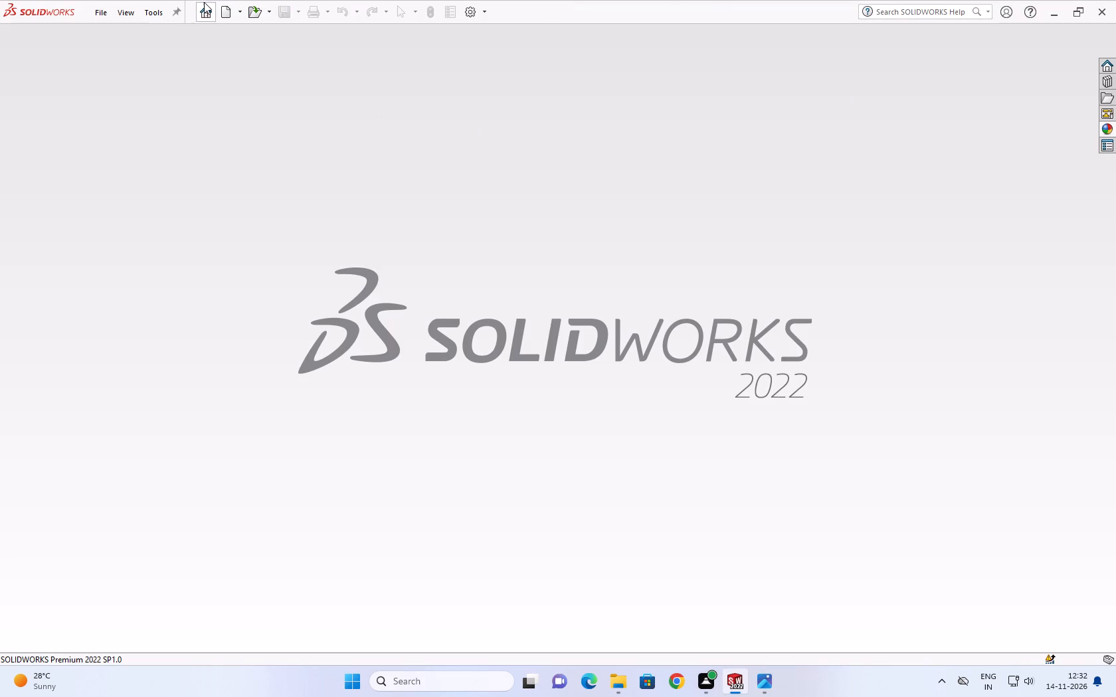
Create a new part and start a sketch on the Front Plane.
{"action": "left_click", "coordinate": [204, 2]}
{"action": "left_click", "coordinate": [344, 225]}
{"action": "left_click", "coordinate": [343, 220]}
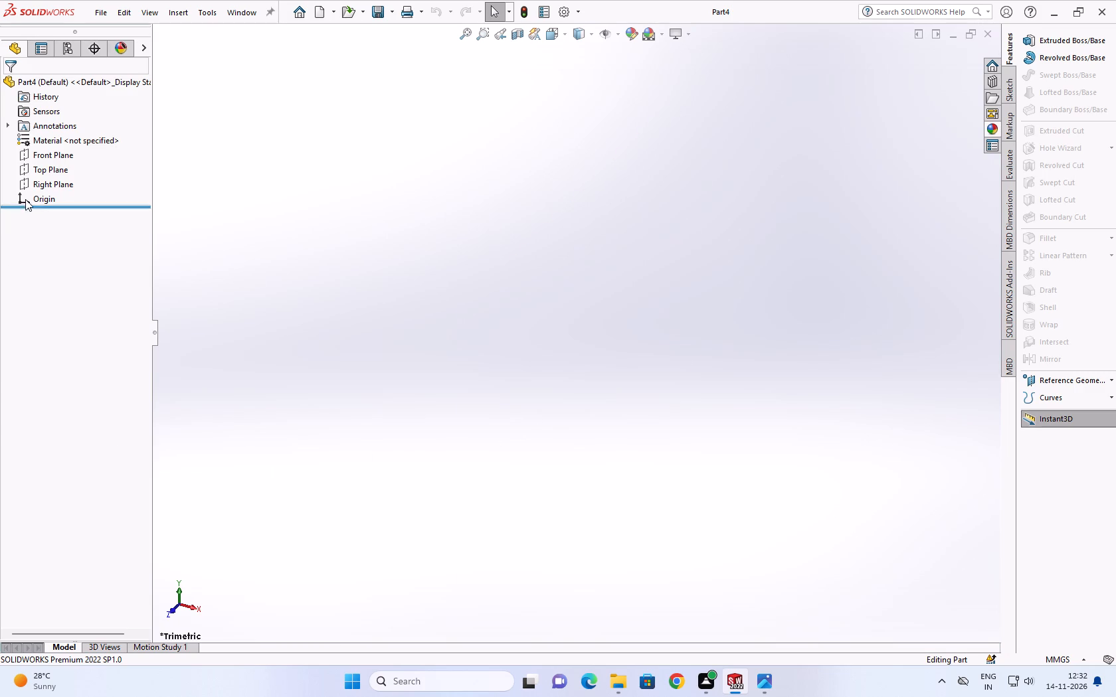
{"action": "left_click", "coordinate": [31, 156]}
{"action": "left_click", "coordinate": [46, 138]}
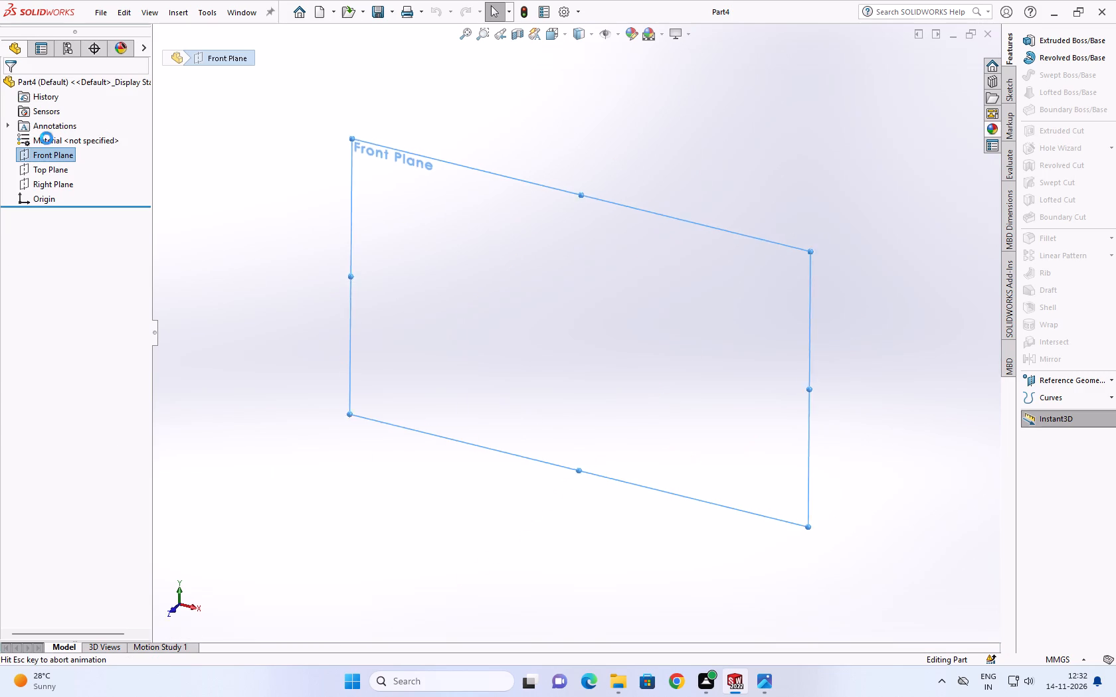
Examine the views and dimensions of the clamp body in the Practice Problem 18.15 drawing in Photos.
{"action": "left_click", "coordinate": [765, 681]}
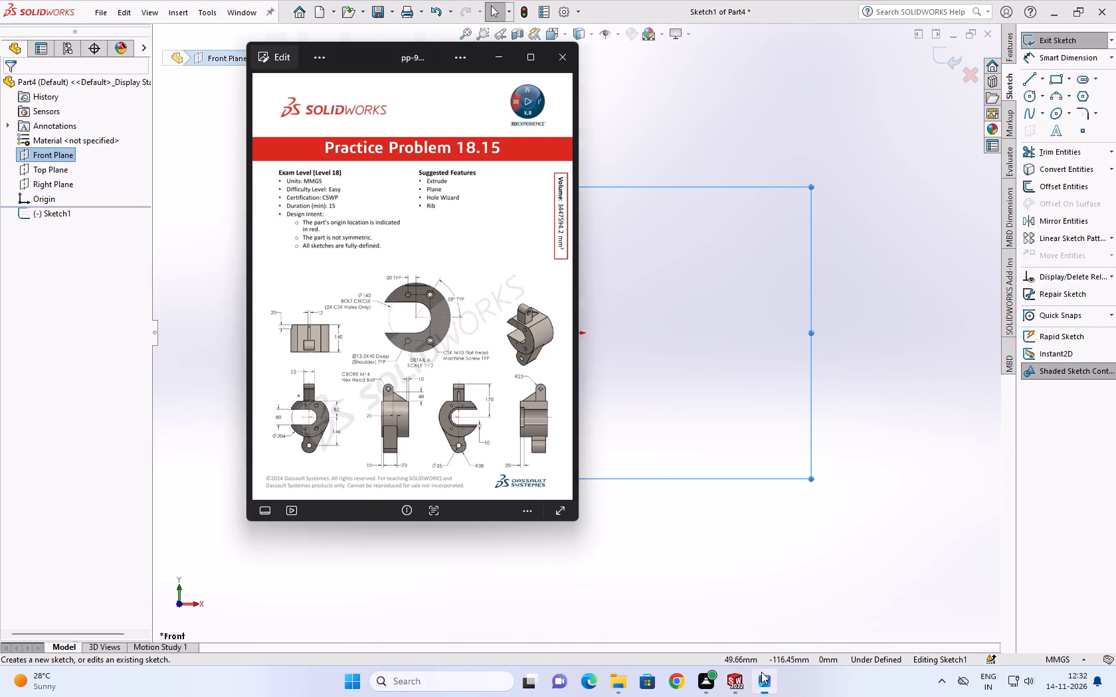
{"action": "left_click", "coordinate": [382, 362]}
{"action": "scroll", "coordinate": [382, 362], "scroll_direction": "up", "scroll_amount": 4}
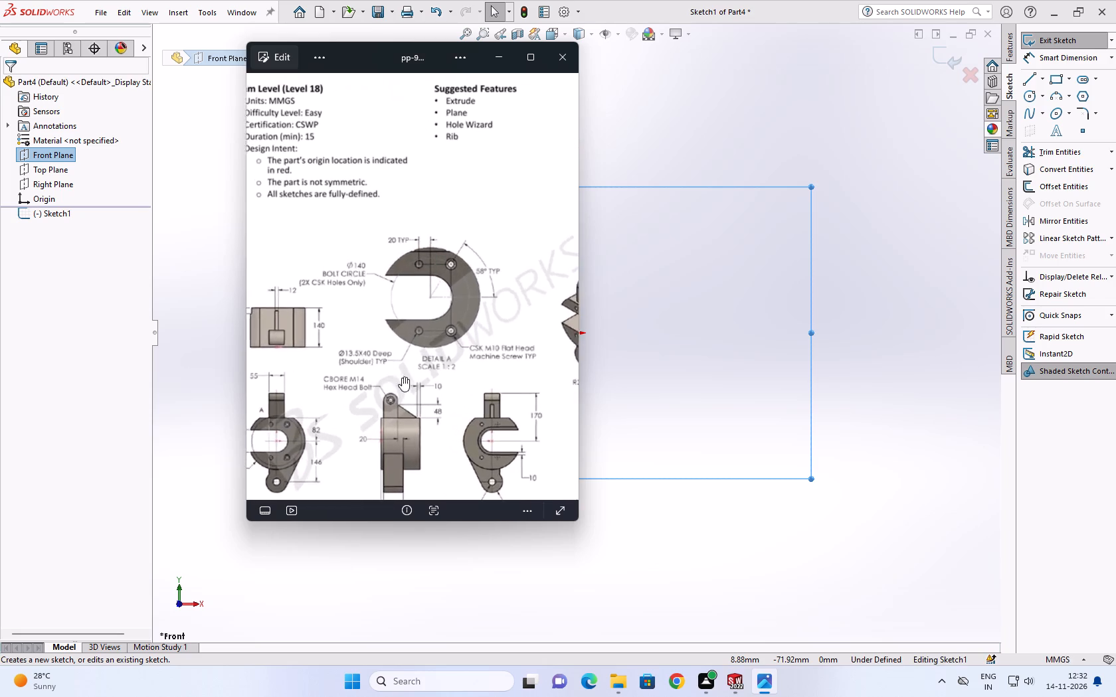
{"action": "scroll", "coordinate": [434, 412], "scroll_direction": "up", "scroll_amount": 3}
{"action": "scroll", "coordinate": [434, 412], "scroll_direction": "down", "scroll_amount": 2}
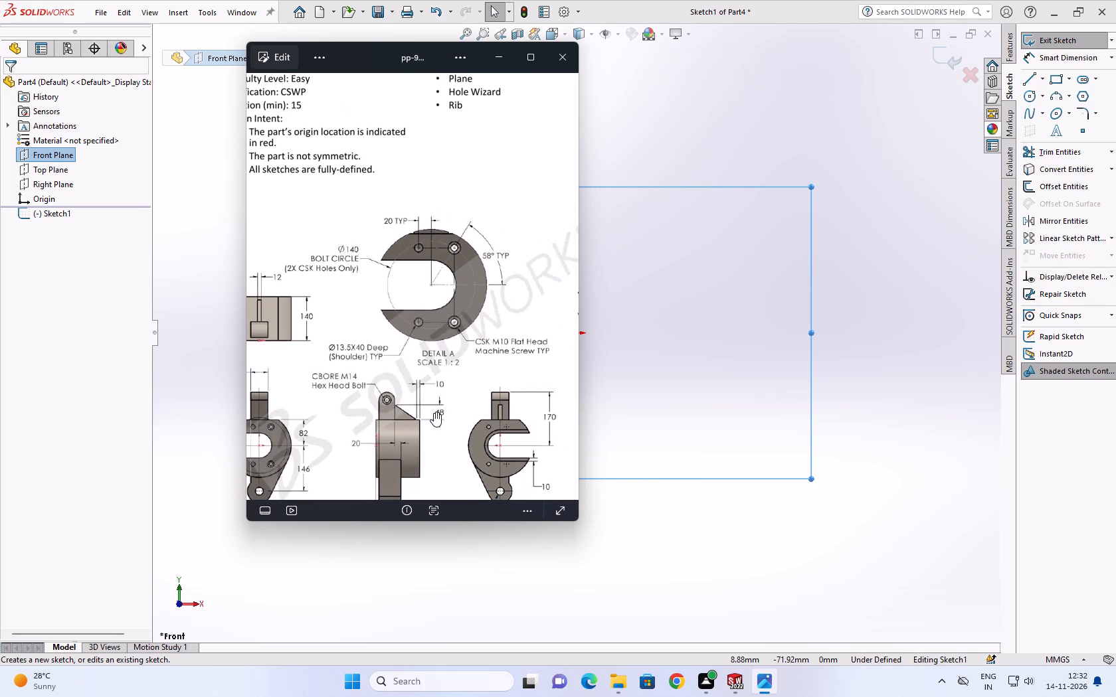
{"action": "scroll", "coordinate": [434, 412], "scroll_direction": "up", "scroll_amount": 1}
{"action": "scroll", "coordinate": [438, 423], "scroll_direction": "down", "scroll_amount": 6}
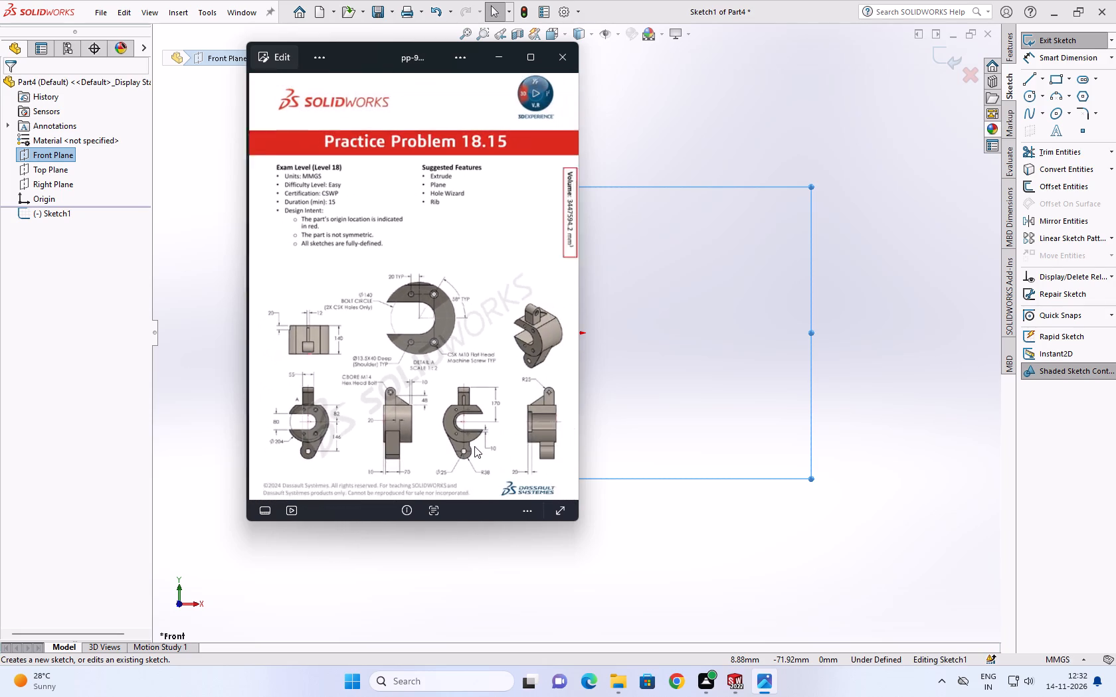
{"action": "scroll", "coordinate": [333, 414], "scroll_direction": "up", "scroll_amount": 7}
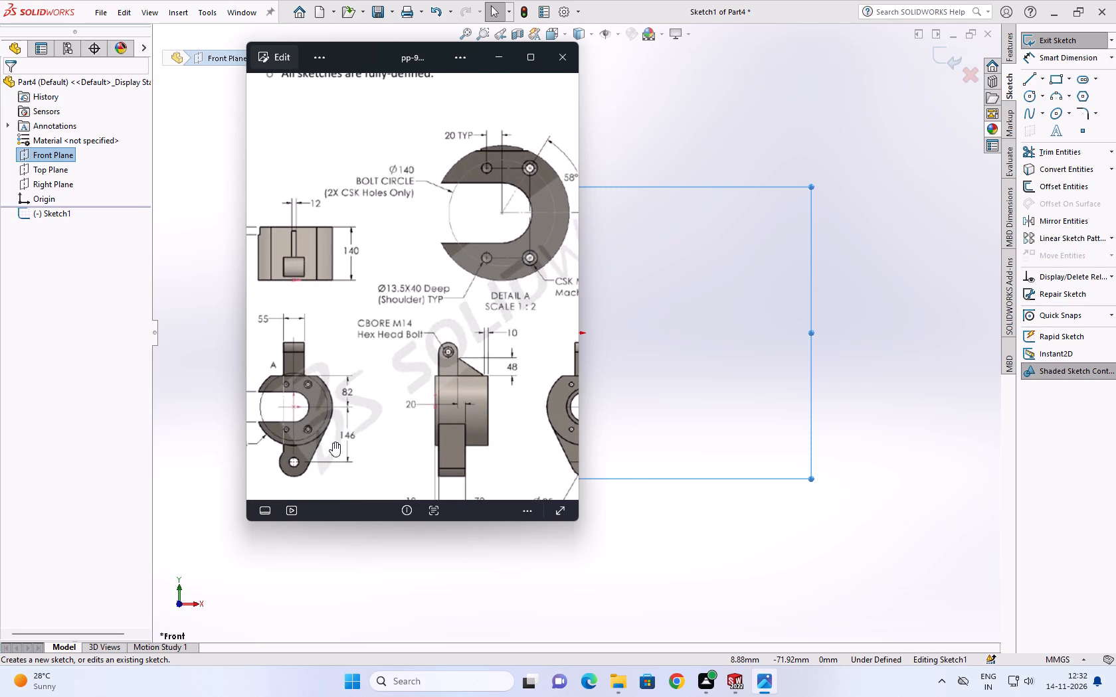
{"action": "scroll", "coordinate": [325, 439], "scroll_direction": "down", "scroll_amount": 1}
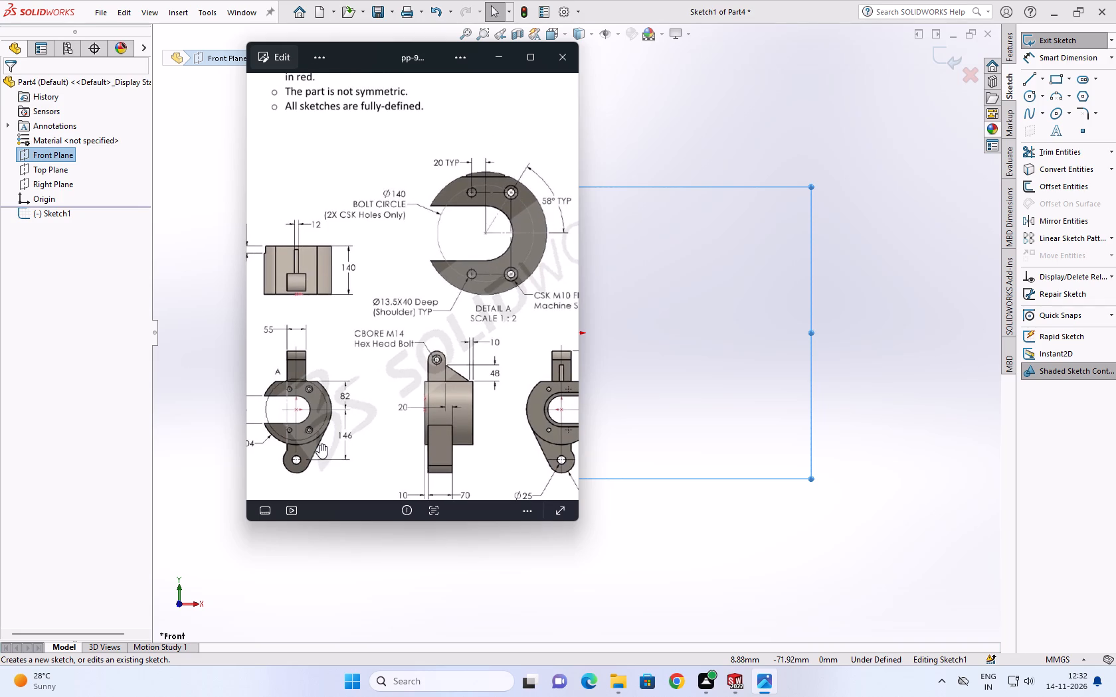
{"action": "scroll", "coordinate": [320, 444], "scroll_direction": "up", "scroll_amount": 3}
{"action": "scroll", "coordinate": [316, 449], "scroll_direction": "down", "scroll_amount": 6}
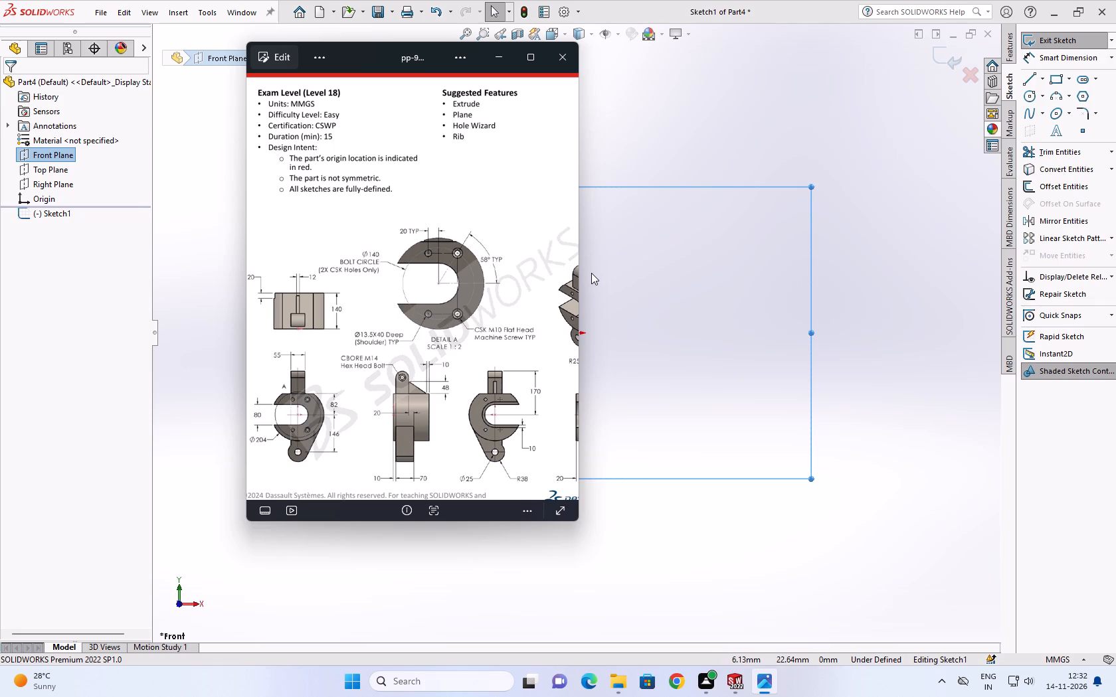
In the part sketch, draw a circle centred on the origin and dimension its diameter as 204 mm.
{"action": "left_click", "coordinate": [1031, 94]}
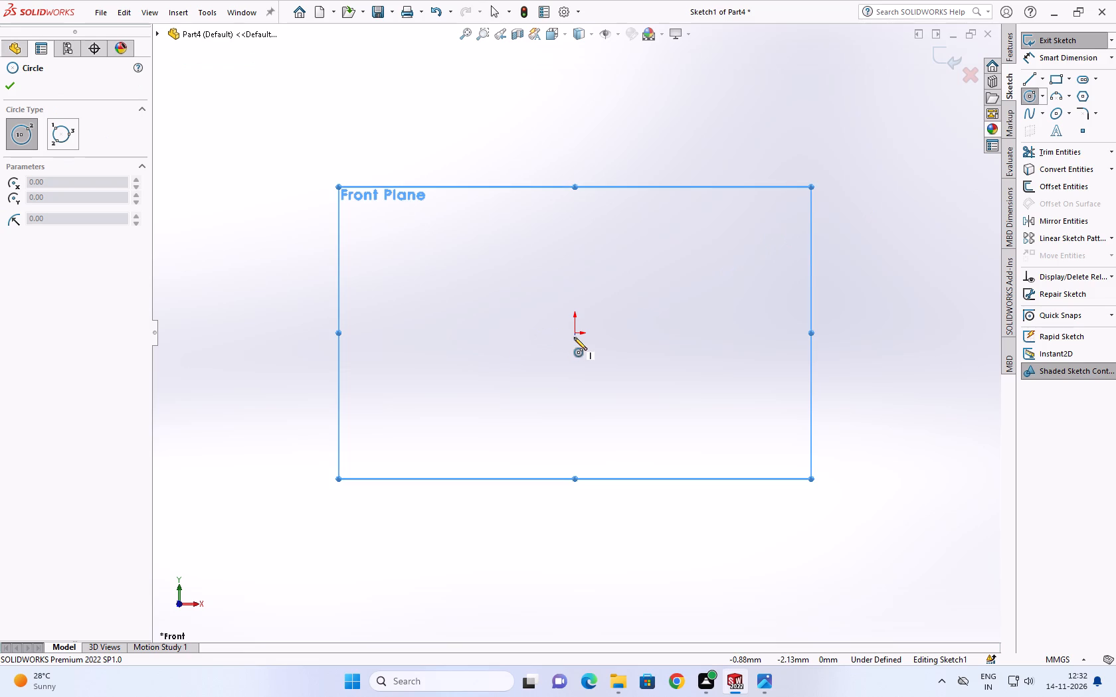
{"action": "left_click", "coordinate": [575, 332]}
{"action": "left_click", "coordinate": [431, 390]}
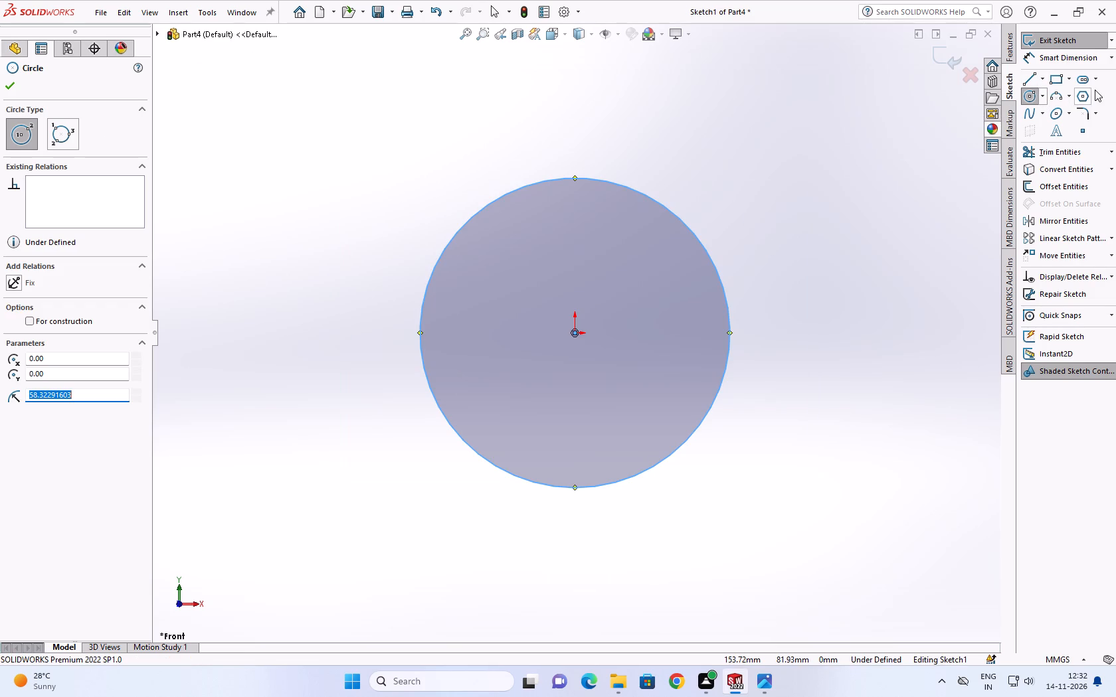
{"action": "left_click", "coordinate": [1056, 57]}
{"action": "left_click", "coordinate": [715, 270]}
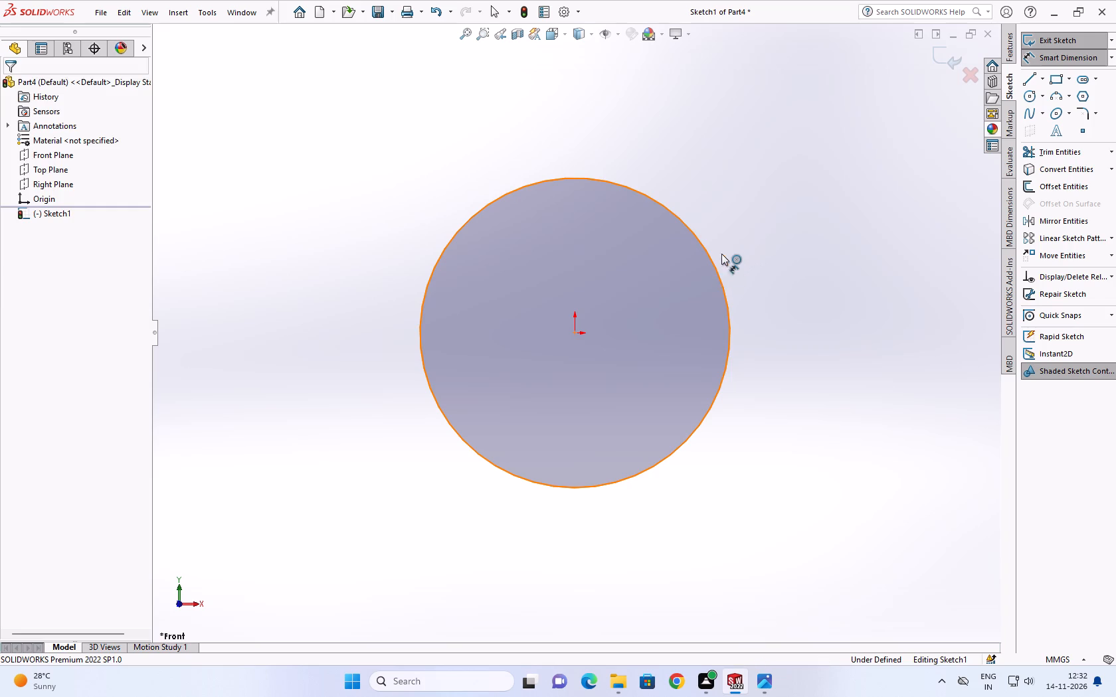
{"action": "left_click", "coordinate": [731, 234]}
{"action": "type", "text": "204"}
{"action": "key", "text": "Return"}
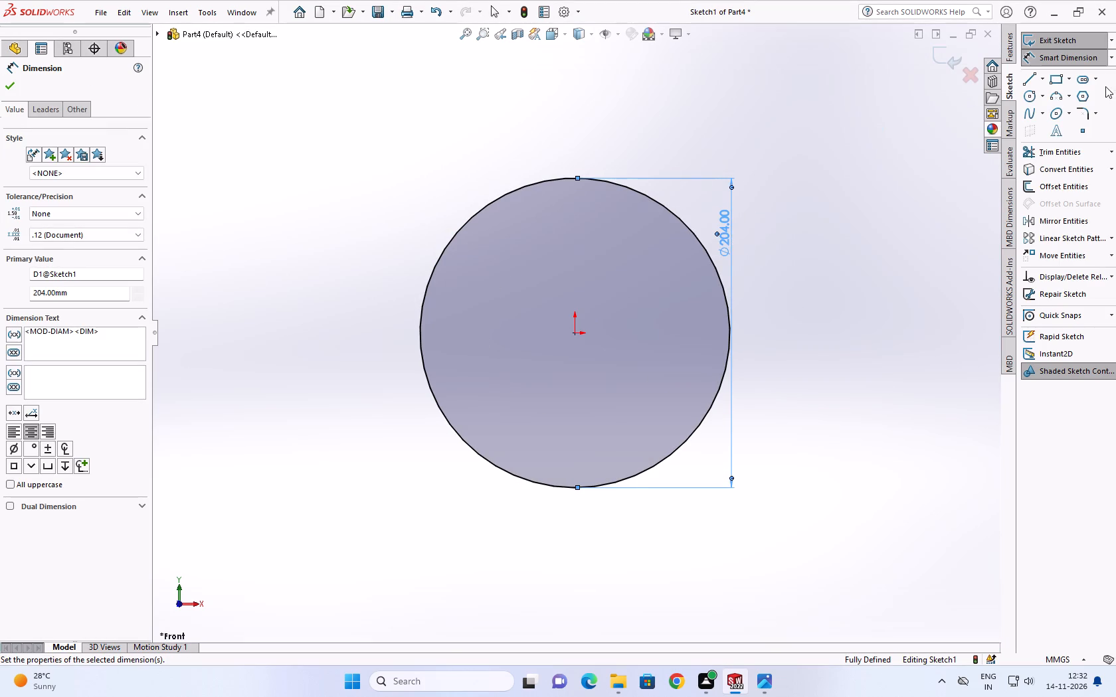
Sketch a horizontal straight slot from the origin out past the circle's left side, about 208 mm between centres and 64 mm wide.
{"action": "left_click", "coordinate": [1085, 86]}
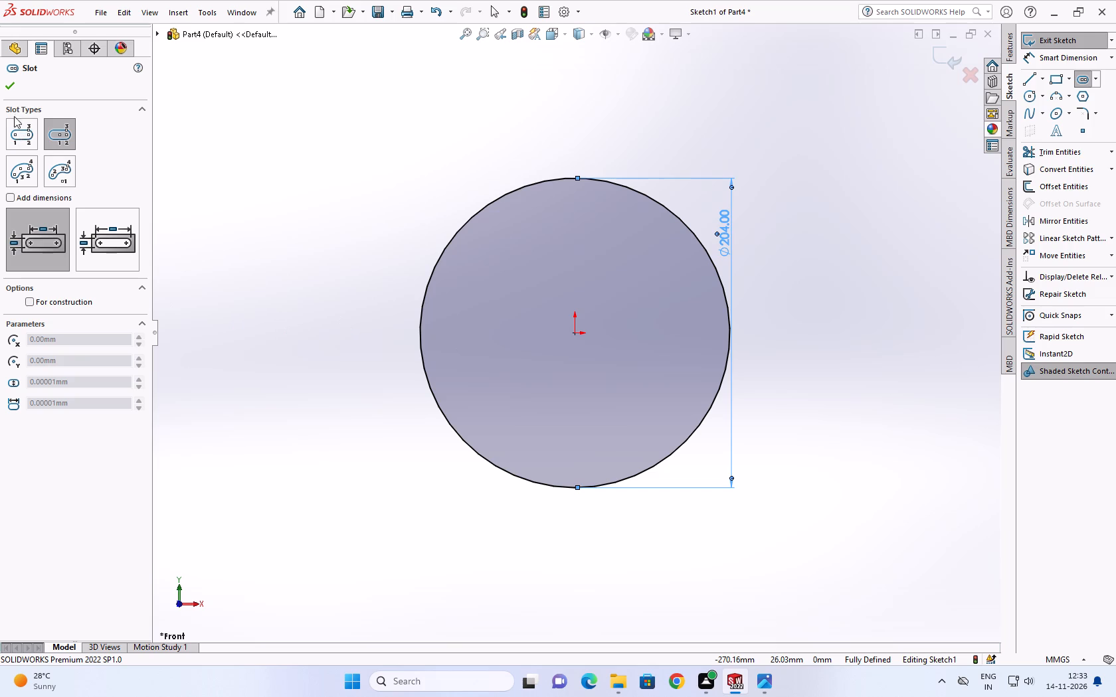
{"action": "left_click", "coordinate": [27, 141]}
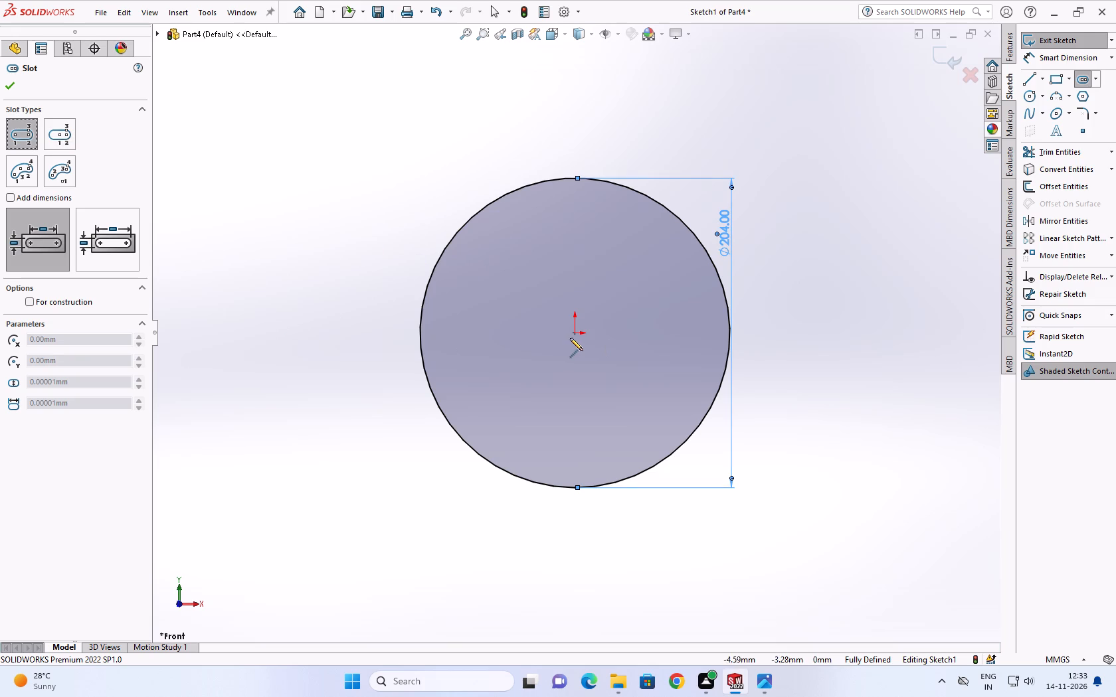
{"action": "left_click", "coordinate": [573, 334]}
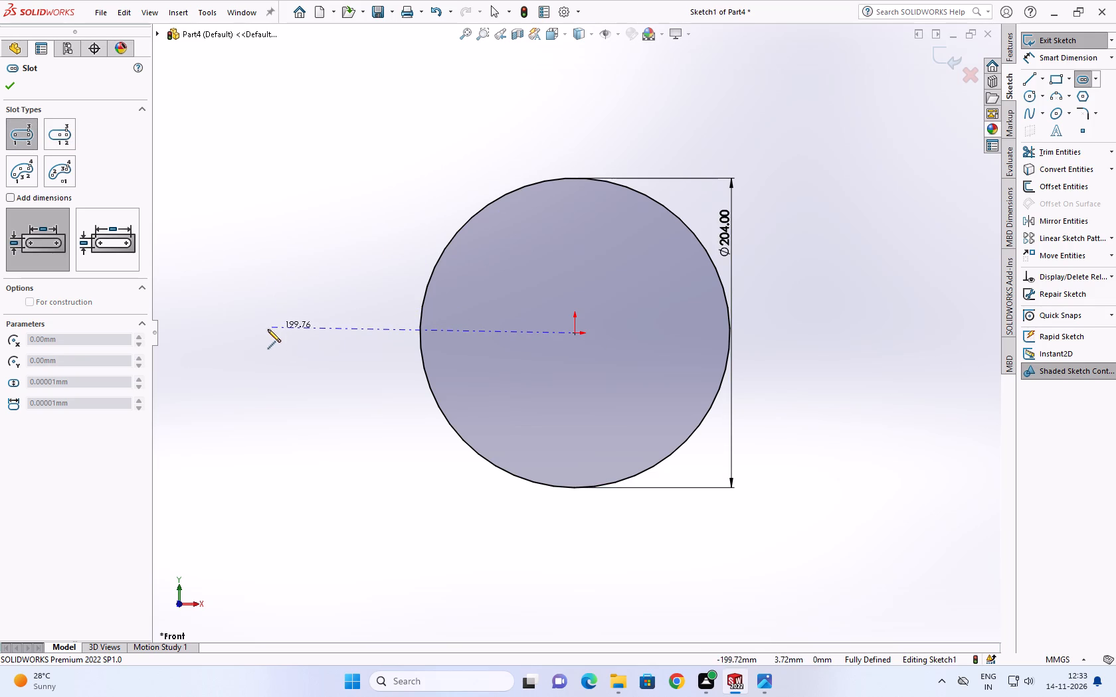
{"action": "left_click", "coordinate": [259, 334]}
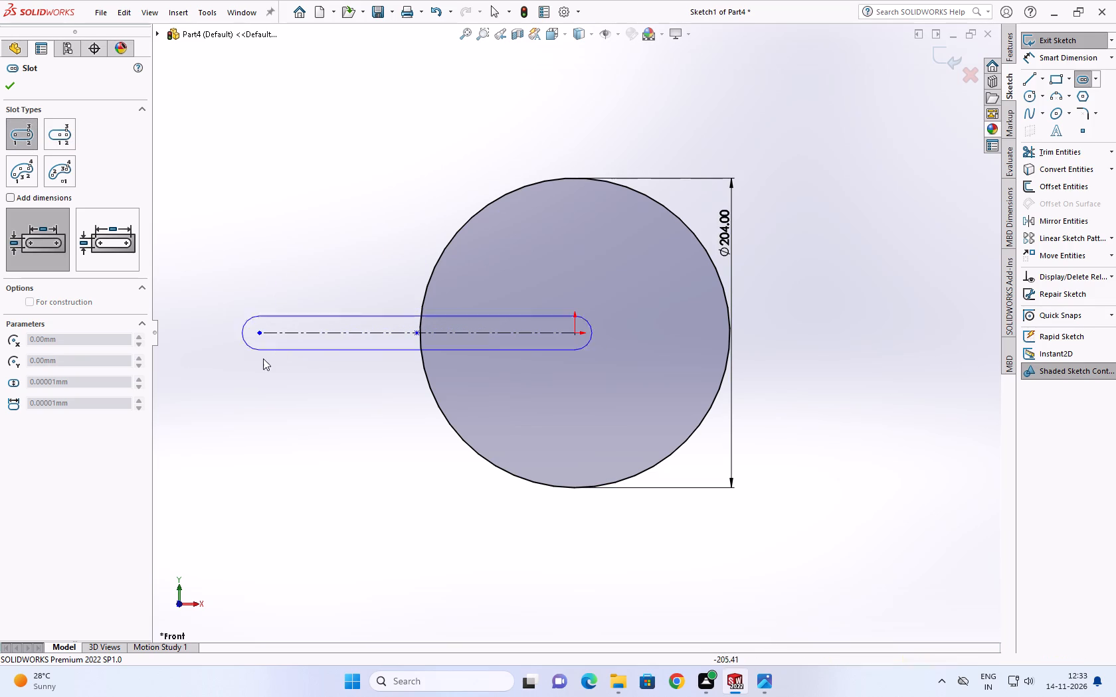
{"action": "left_click", "coordinate": [254, 382]}
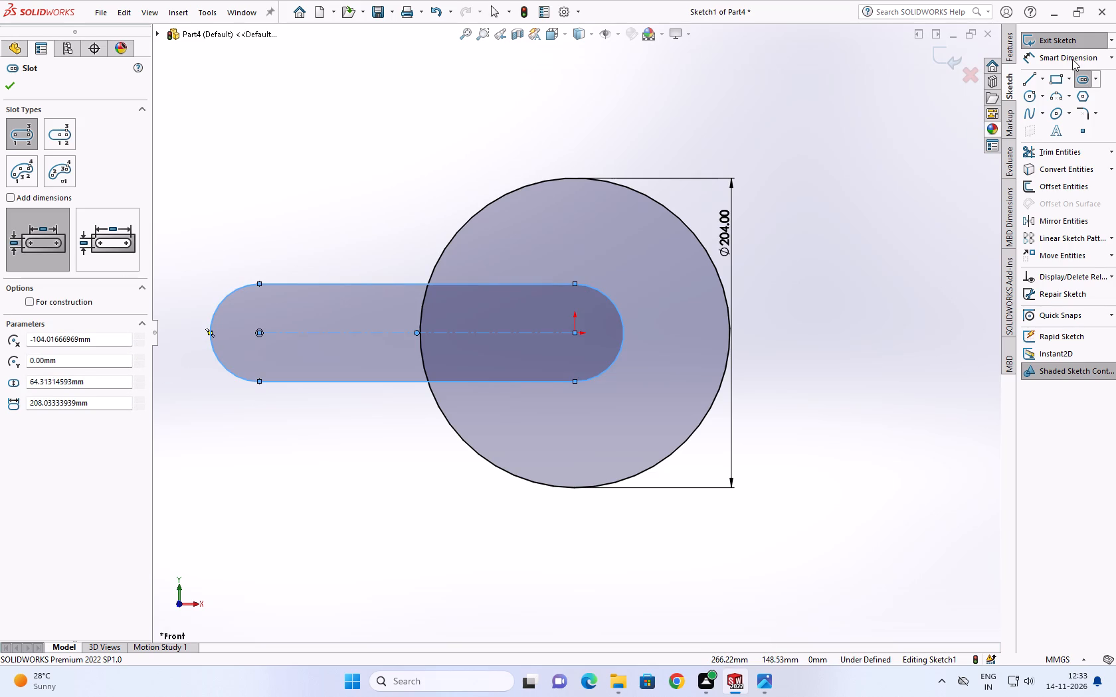
Dimension the distance between the slot's two straight edges as 80 mm.
{"action": "left_click", "coordinate": [1050, 62]}
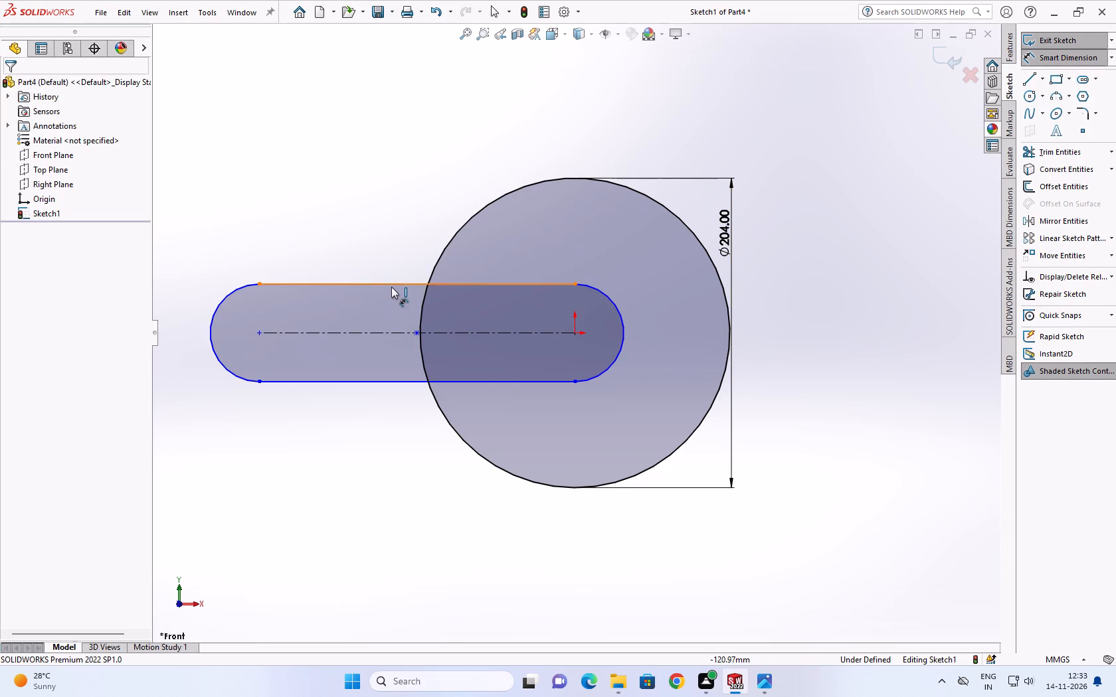
{"action": "left_click", "coordinate": [391, 287]}
{"action": "left_click", "coordinate": [379, 380]}
{"action": "left_click", "coordinate": [375, 341]}
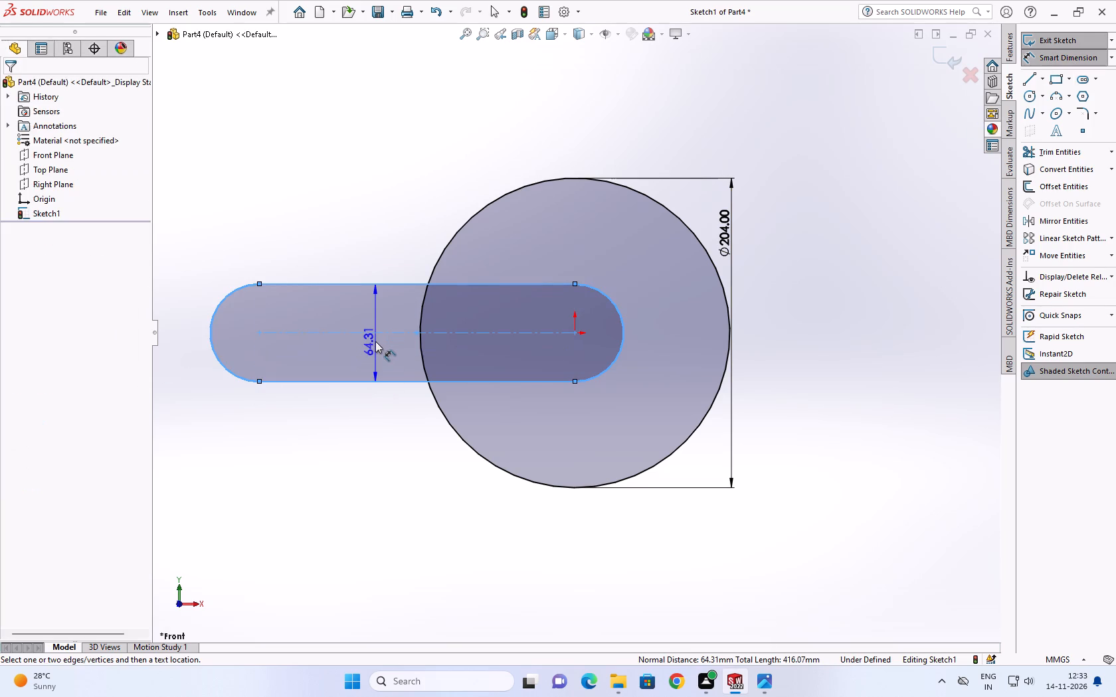
{"action": "type", "text": "80"}
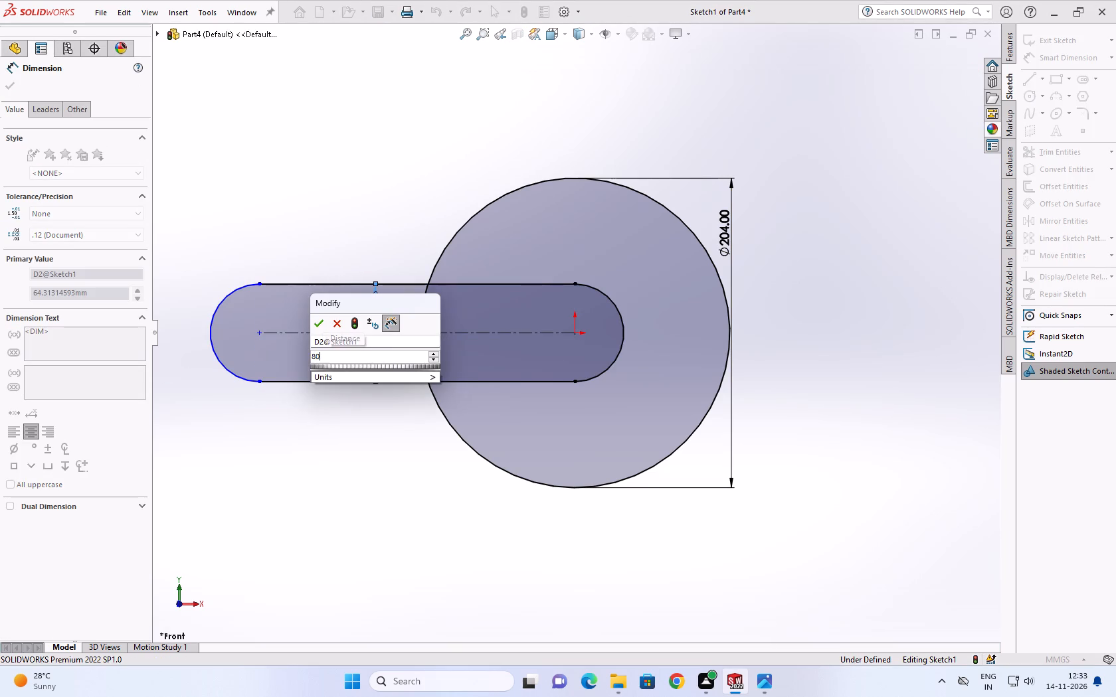
{"action": "key", "text": "Return"}
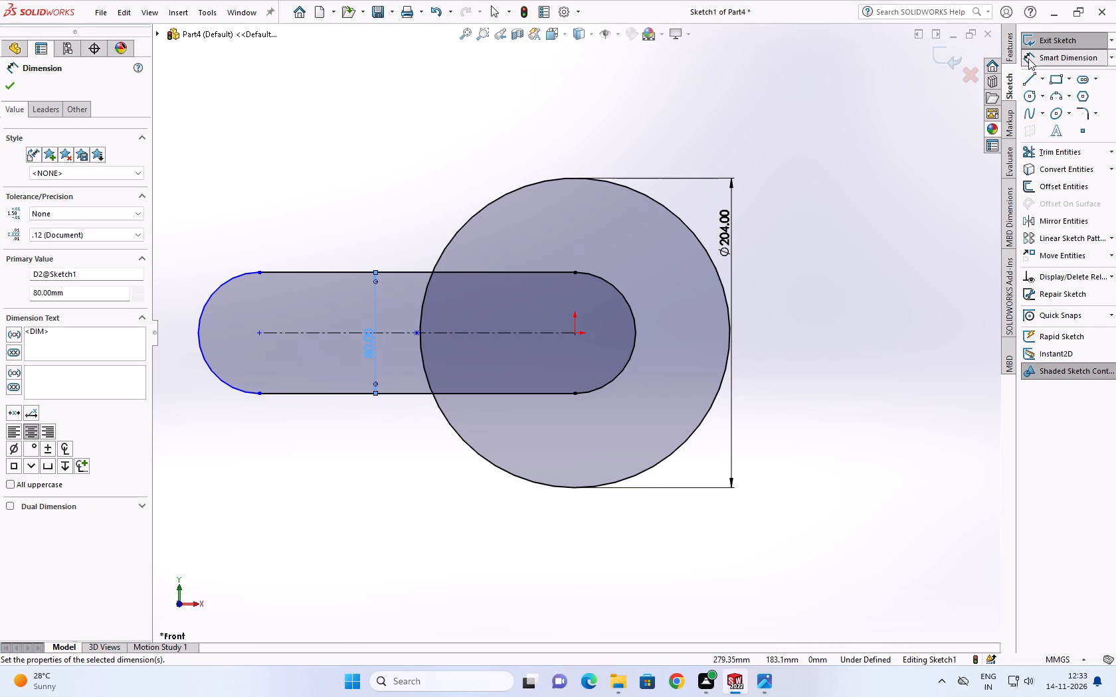
Trim away the slot portion outside the circle and the circle's arc across the slot opening, leaving a closed C-shaped profile.
{"action": "left_click", "coordinate": [765, 684]}
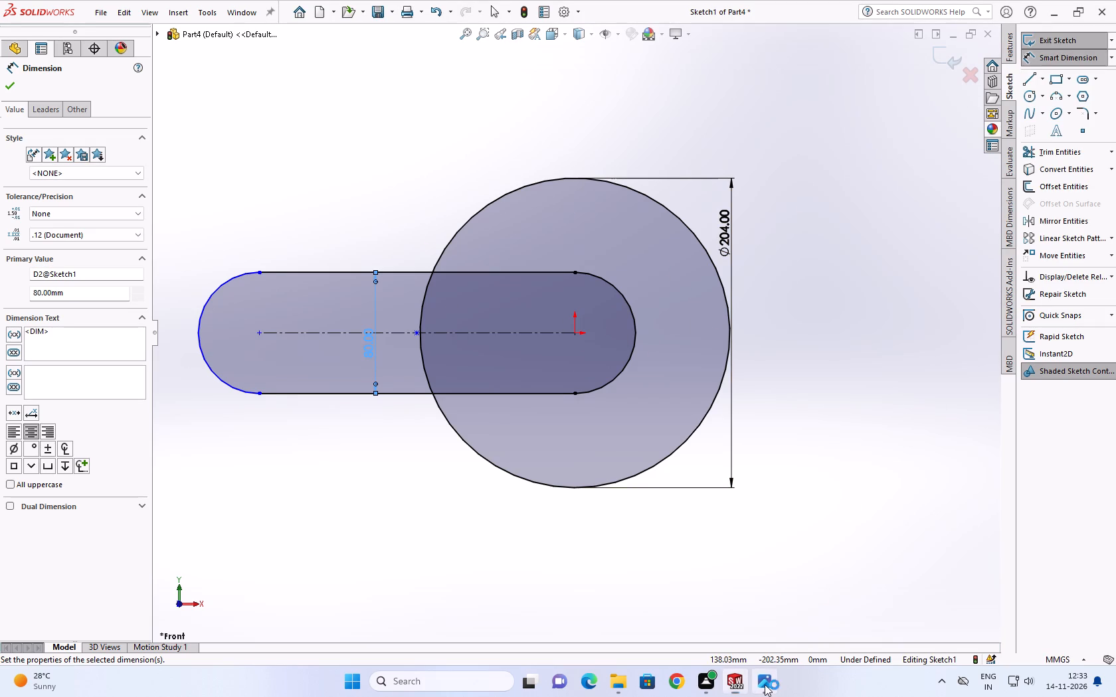
{"action": "scroll", "coordinate": [377, 329], "scroll_direction": "up", "scroll_amount": 1}
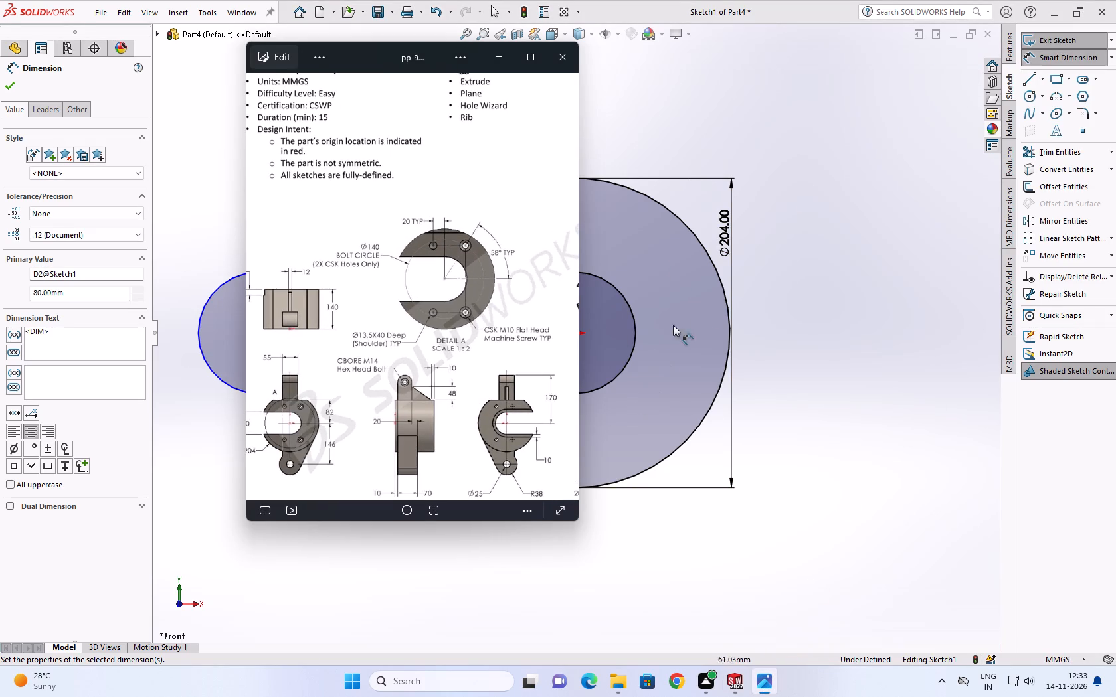
{"action": "left_click", "coordinate": [1038, 147]}
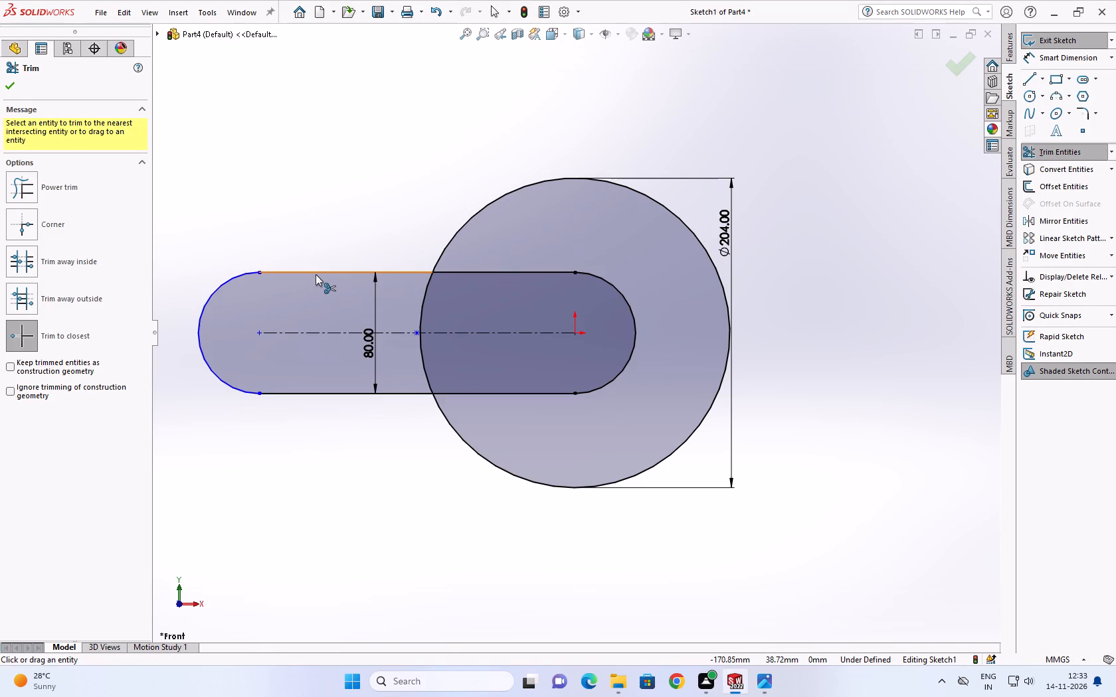
{"action": "left_click", "coordinate": [316, 273]}
{"action": "left_click", "coordinate": [592, 336]}
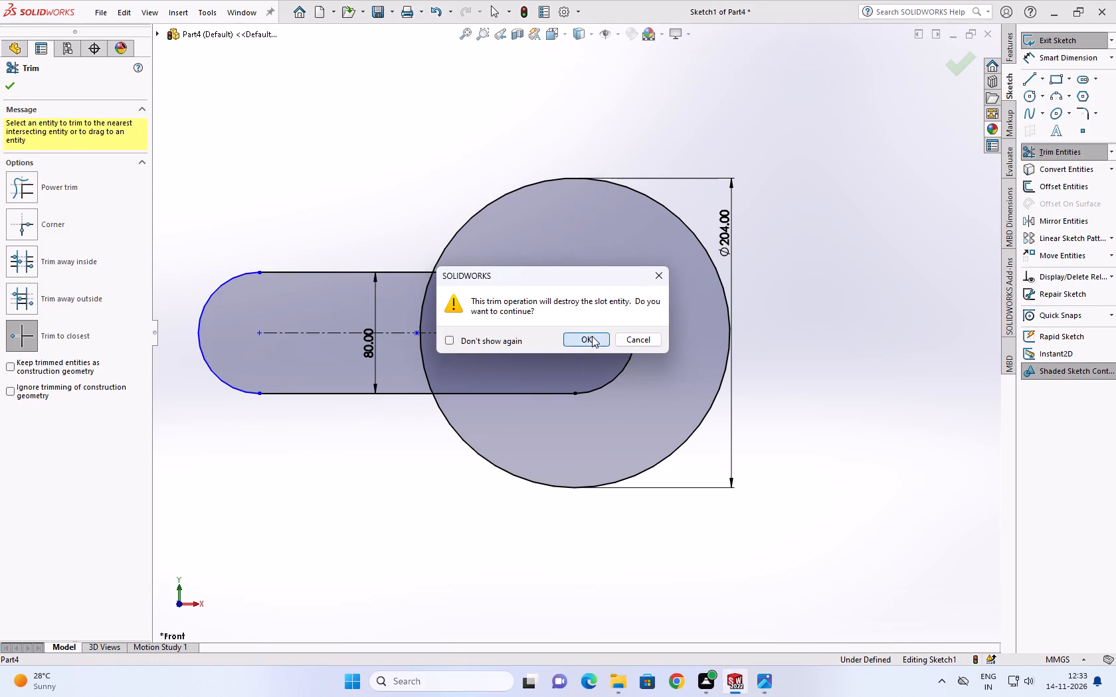
{"action": "left_click", "coordinate": [405, 392]}
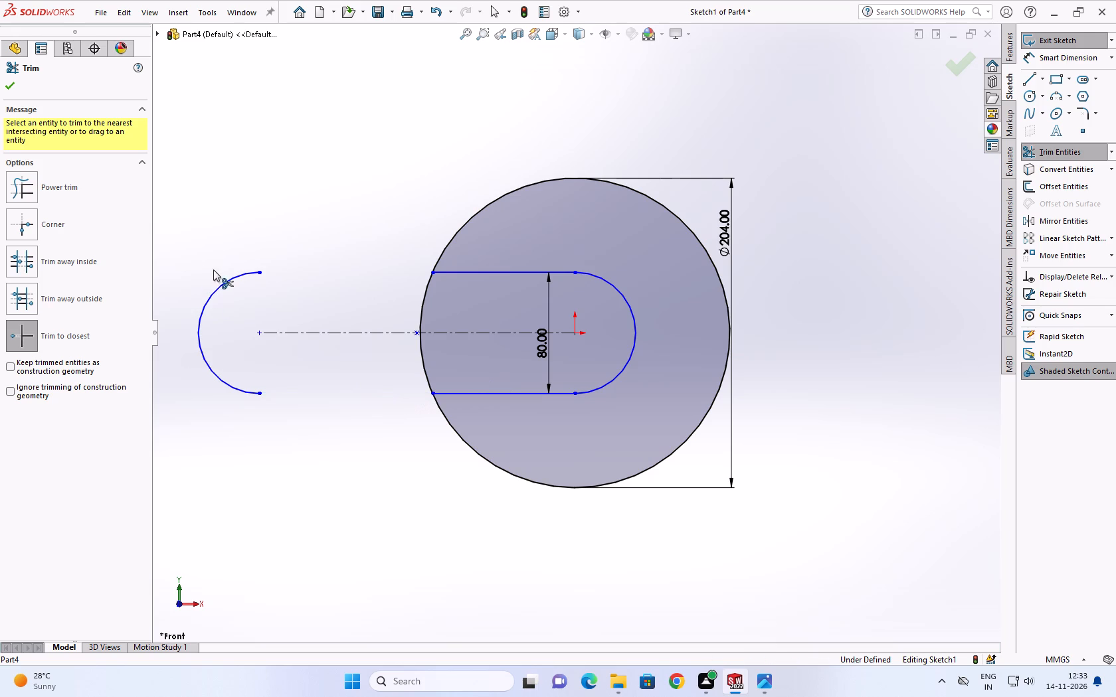
{"action": "left_click", "coordinate": [217, 287]}
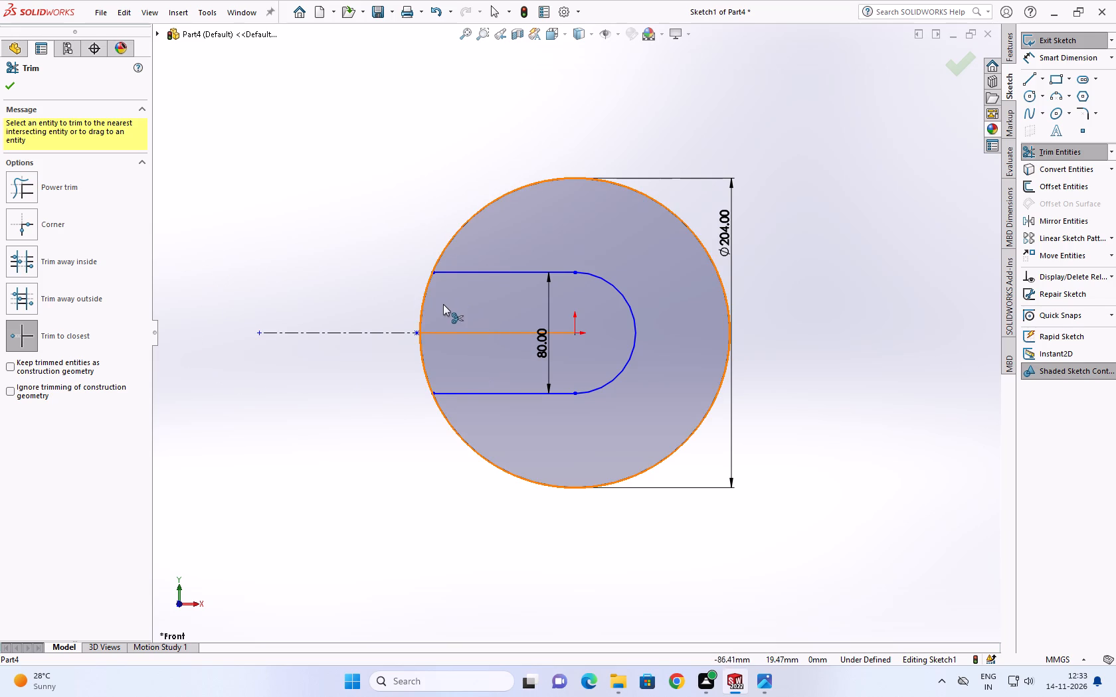
{"action": "left_click", "coordinate": [422, 308]}
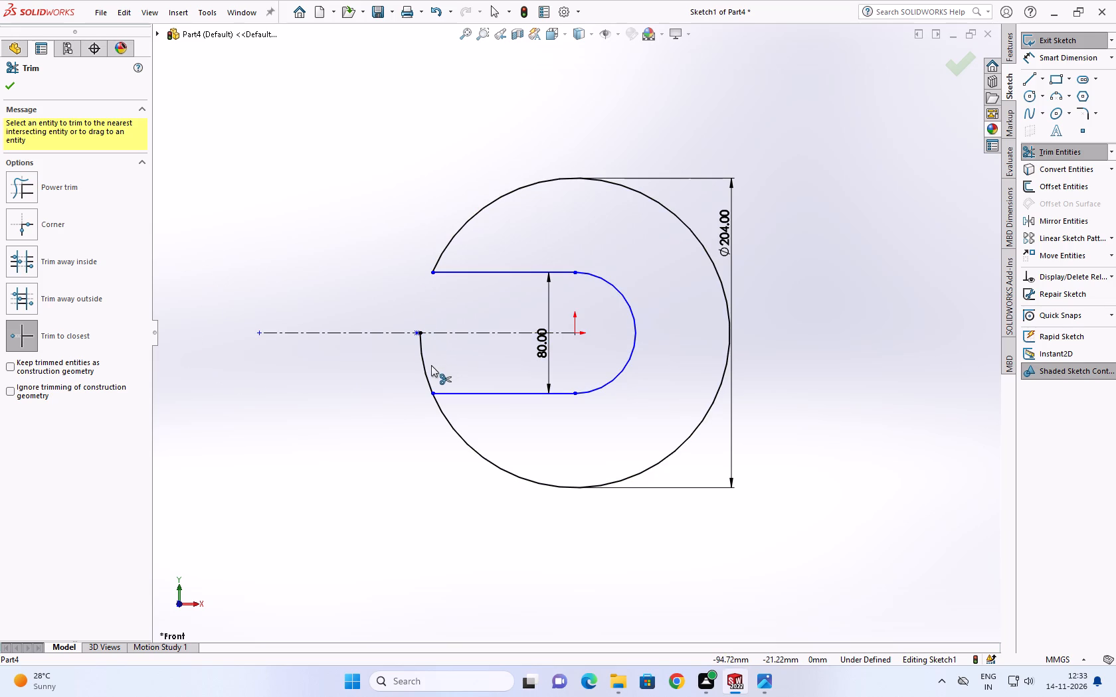
{"action": "left_click", "coordinate": [421, 368]}
Add a 40 mm radius dimension to the slot's inner arc.
{"action": "scroll", "coordinate": [494, 339], "scroll_direction": "up", "scroll_amount": 3}
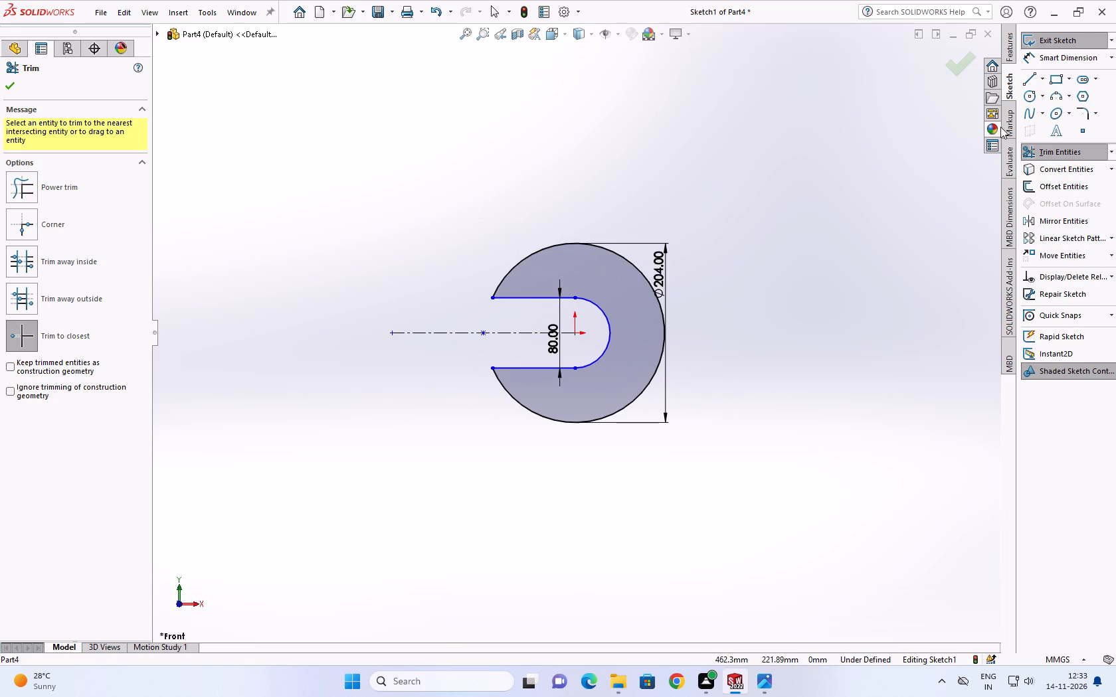
{"action": "left_click", "coordinate": [1028, 53]}
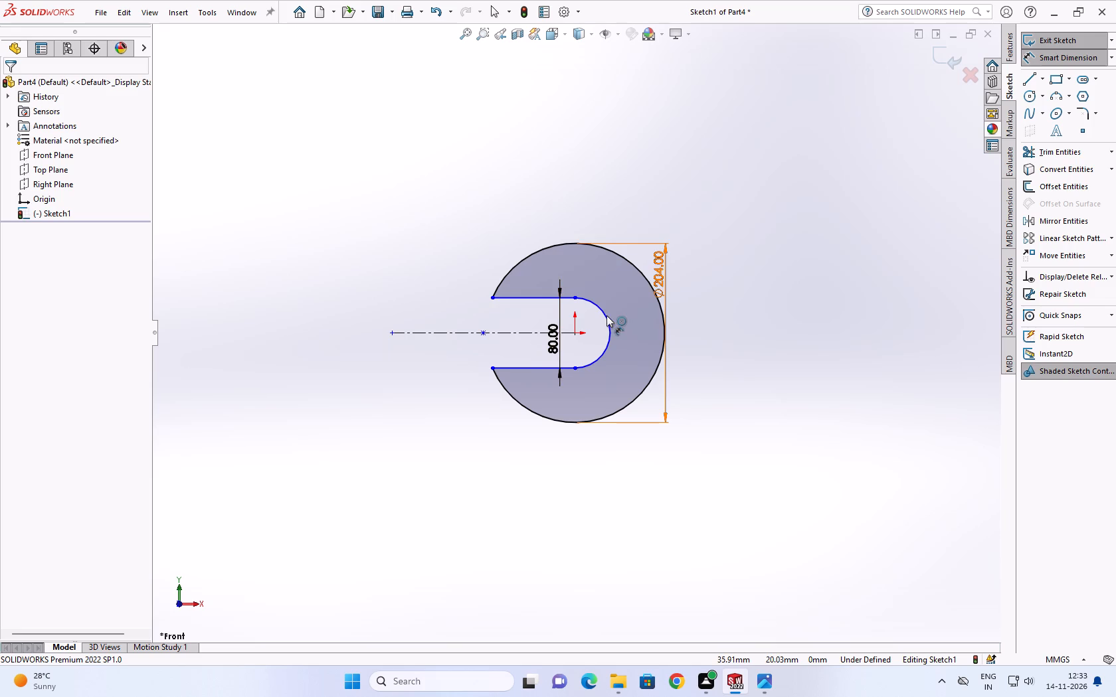
{"action": "left_click", "coordinate": [606, 315]}
{"action": "left_click", "coordinate": [713, 398]}
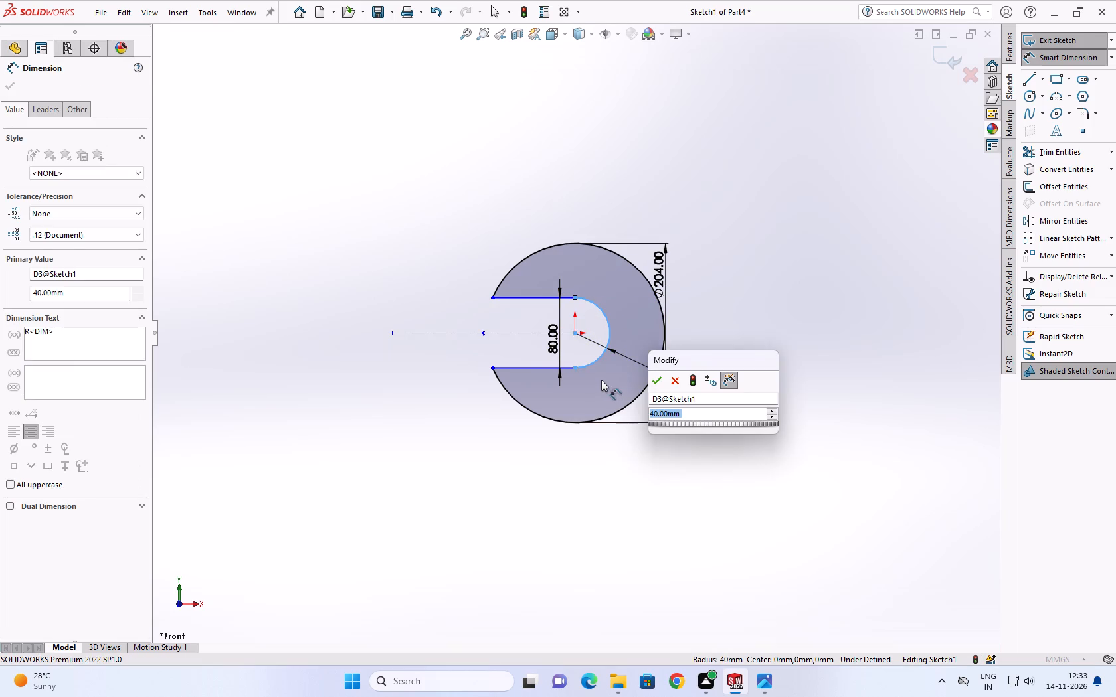
{"action": "left_click", "coordinate": [654, 380]}
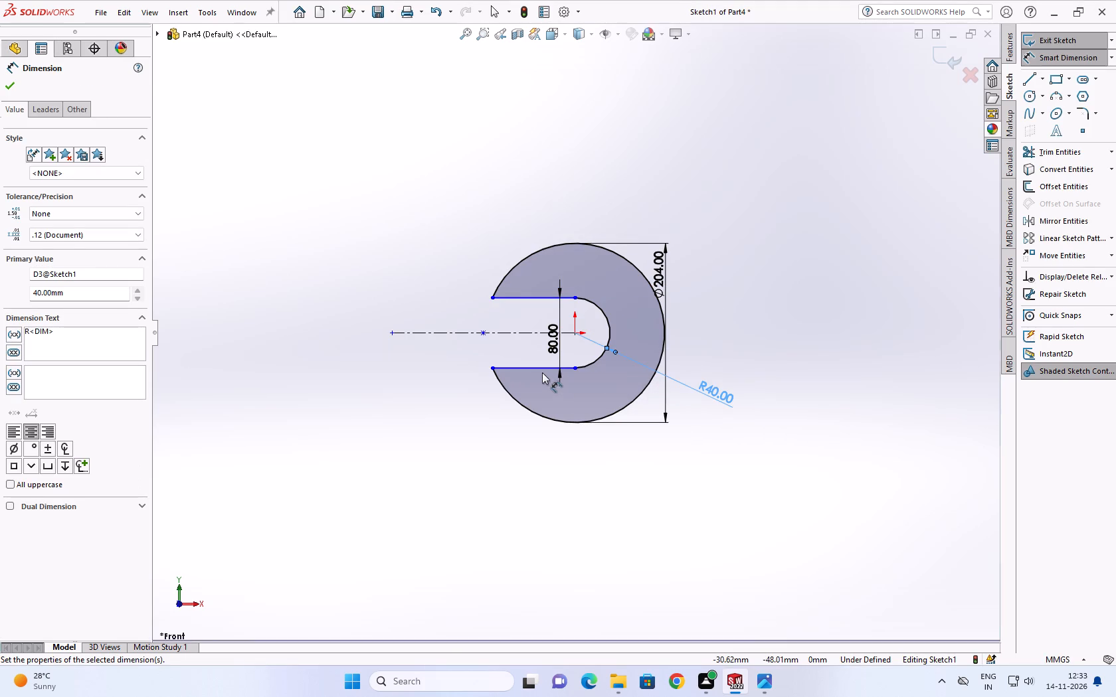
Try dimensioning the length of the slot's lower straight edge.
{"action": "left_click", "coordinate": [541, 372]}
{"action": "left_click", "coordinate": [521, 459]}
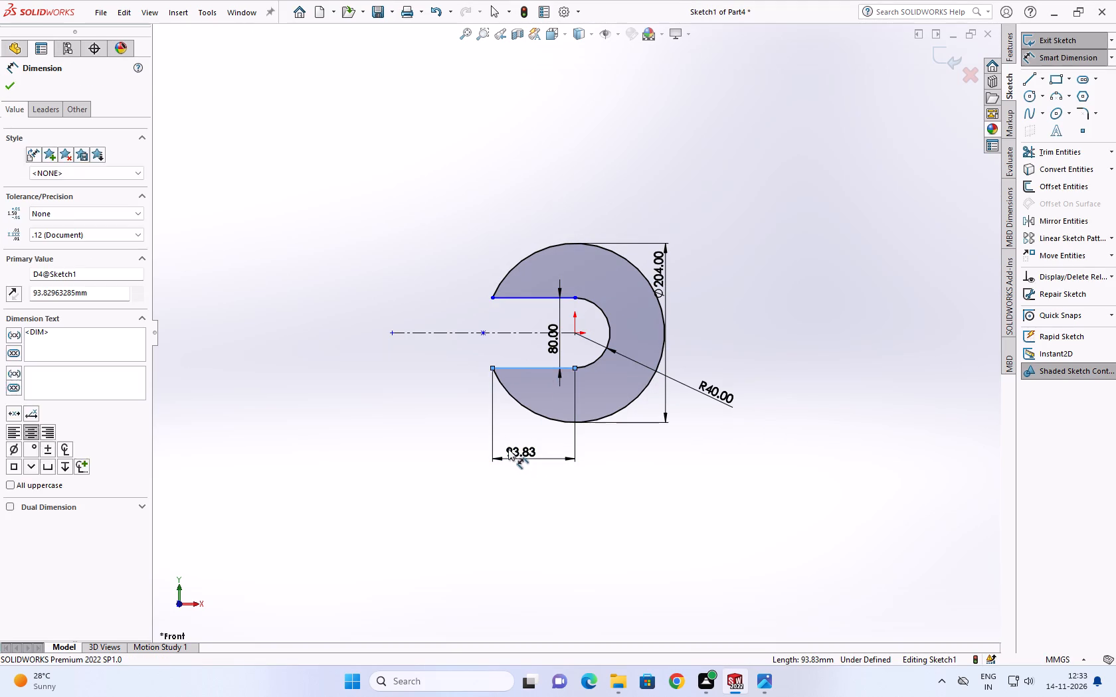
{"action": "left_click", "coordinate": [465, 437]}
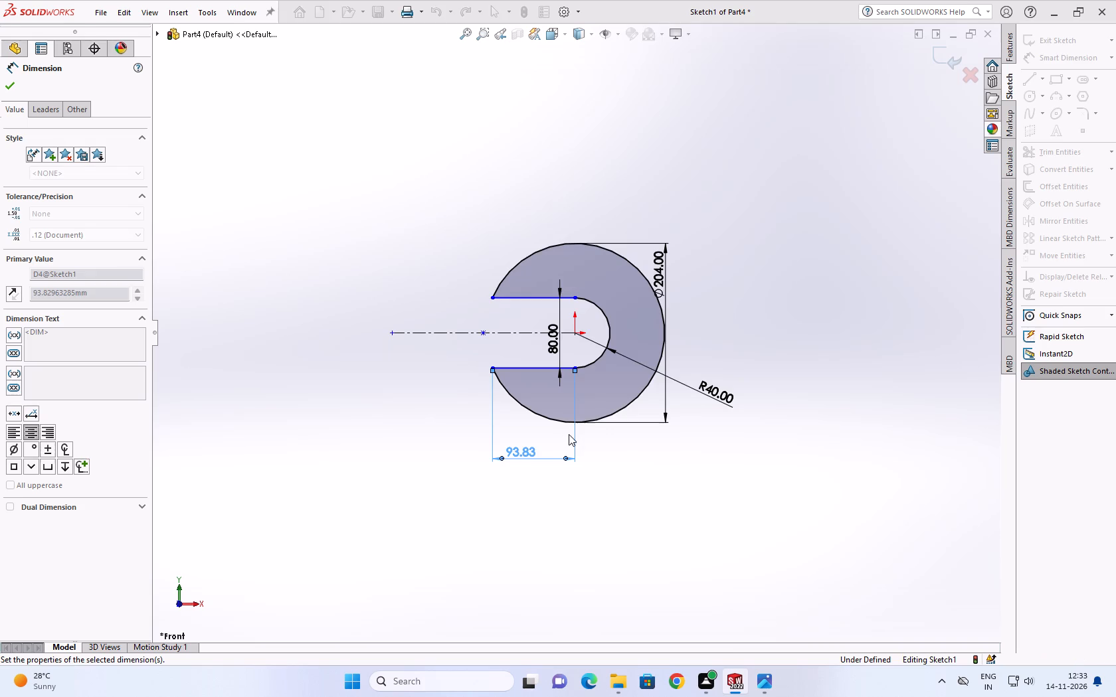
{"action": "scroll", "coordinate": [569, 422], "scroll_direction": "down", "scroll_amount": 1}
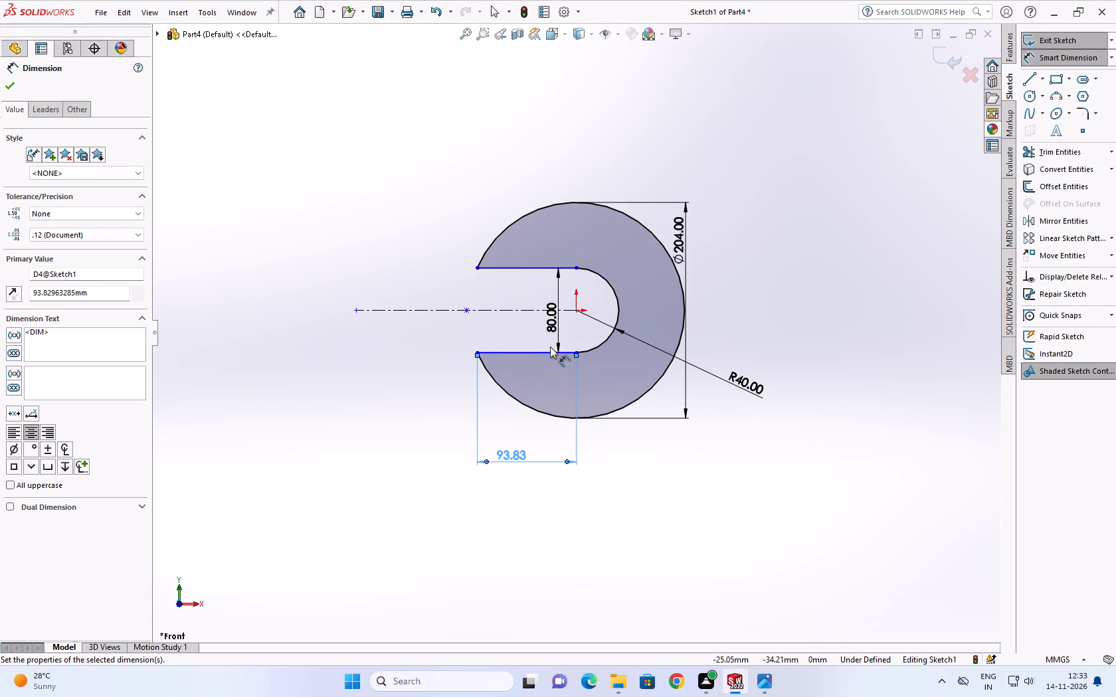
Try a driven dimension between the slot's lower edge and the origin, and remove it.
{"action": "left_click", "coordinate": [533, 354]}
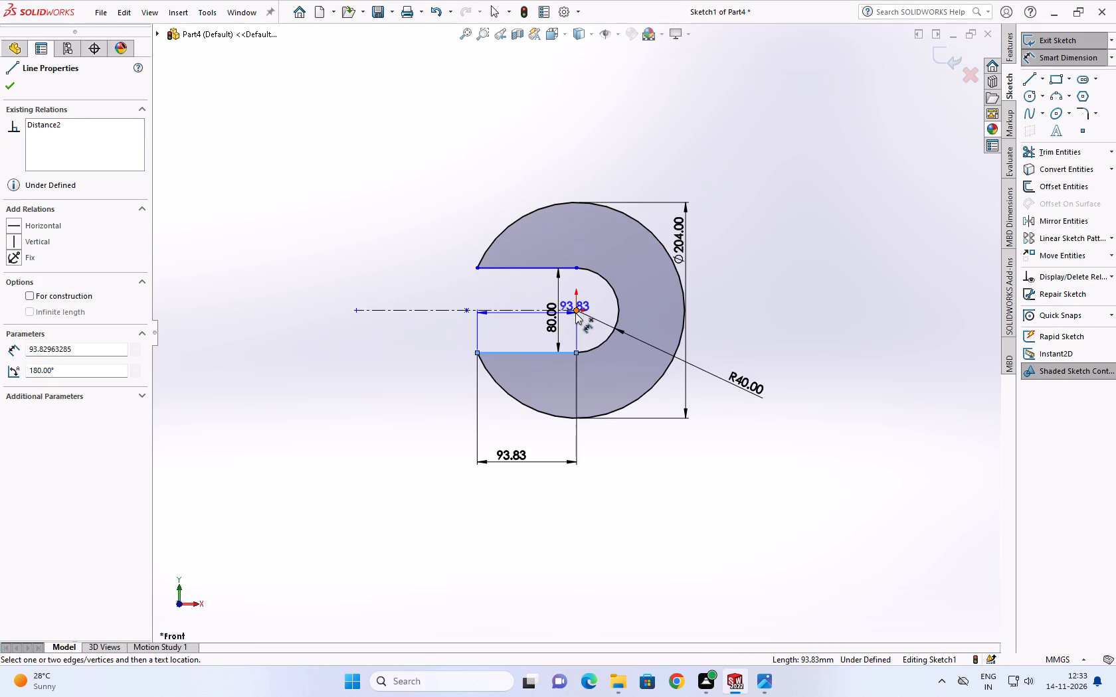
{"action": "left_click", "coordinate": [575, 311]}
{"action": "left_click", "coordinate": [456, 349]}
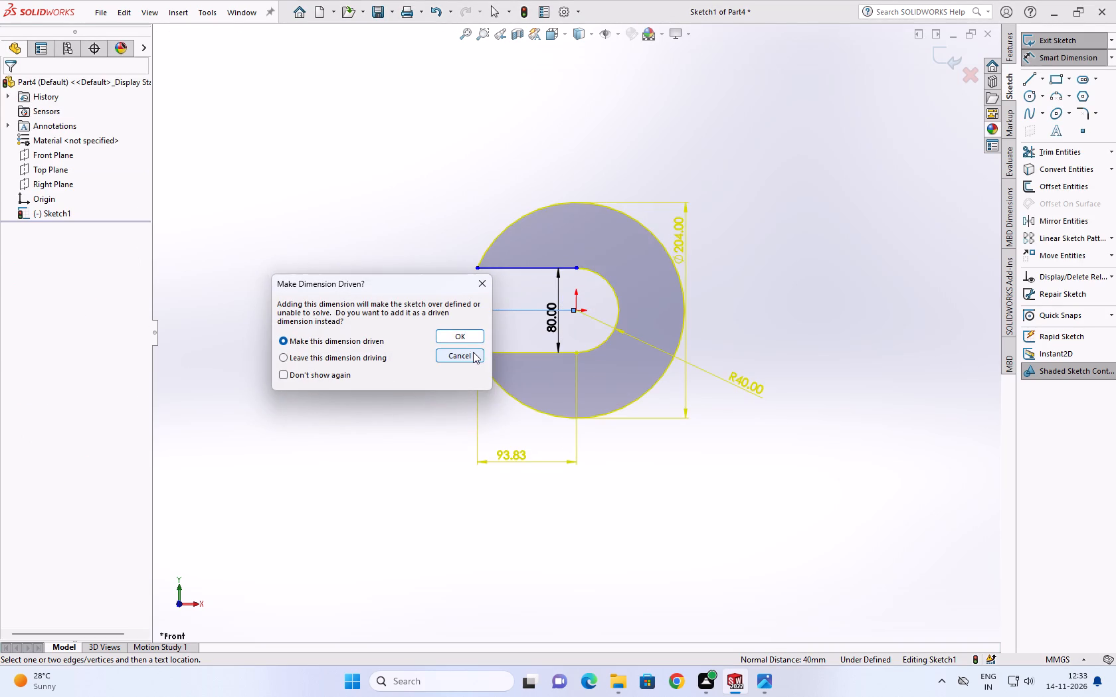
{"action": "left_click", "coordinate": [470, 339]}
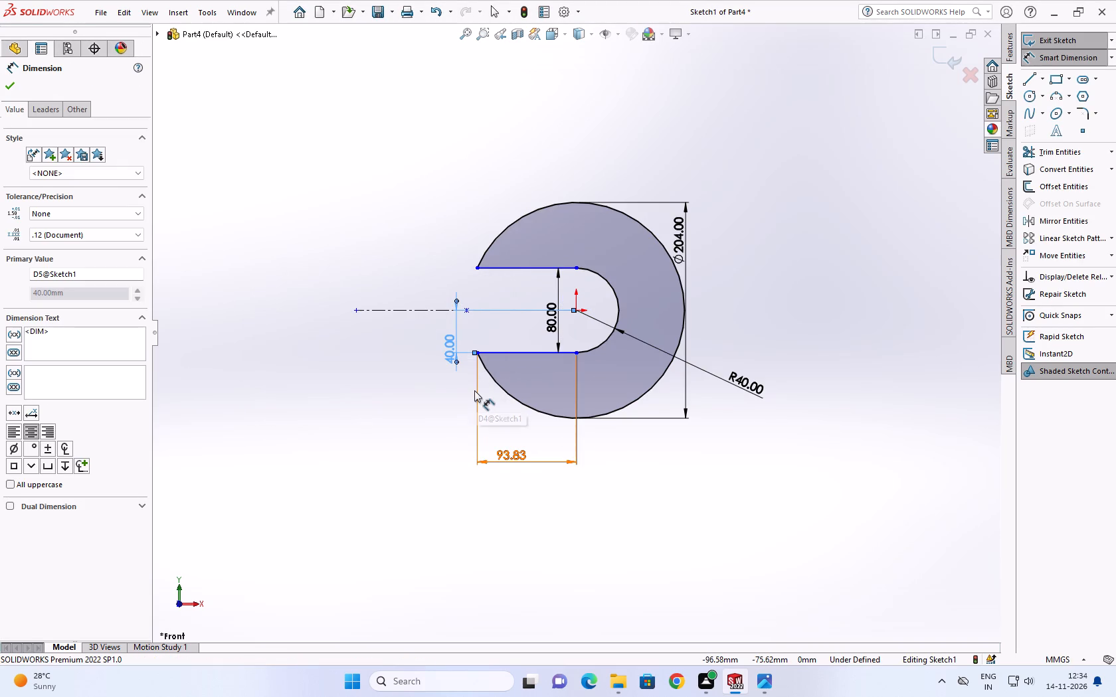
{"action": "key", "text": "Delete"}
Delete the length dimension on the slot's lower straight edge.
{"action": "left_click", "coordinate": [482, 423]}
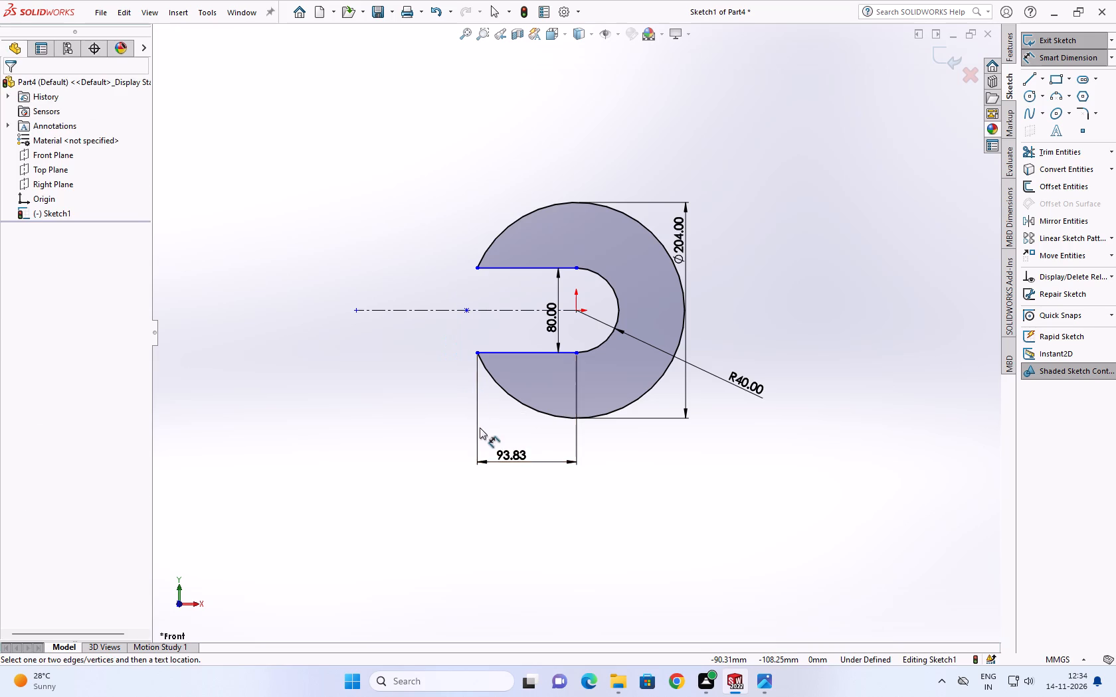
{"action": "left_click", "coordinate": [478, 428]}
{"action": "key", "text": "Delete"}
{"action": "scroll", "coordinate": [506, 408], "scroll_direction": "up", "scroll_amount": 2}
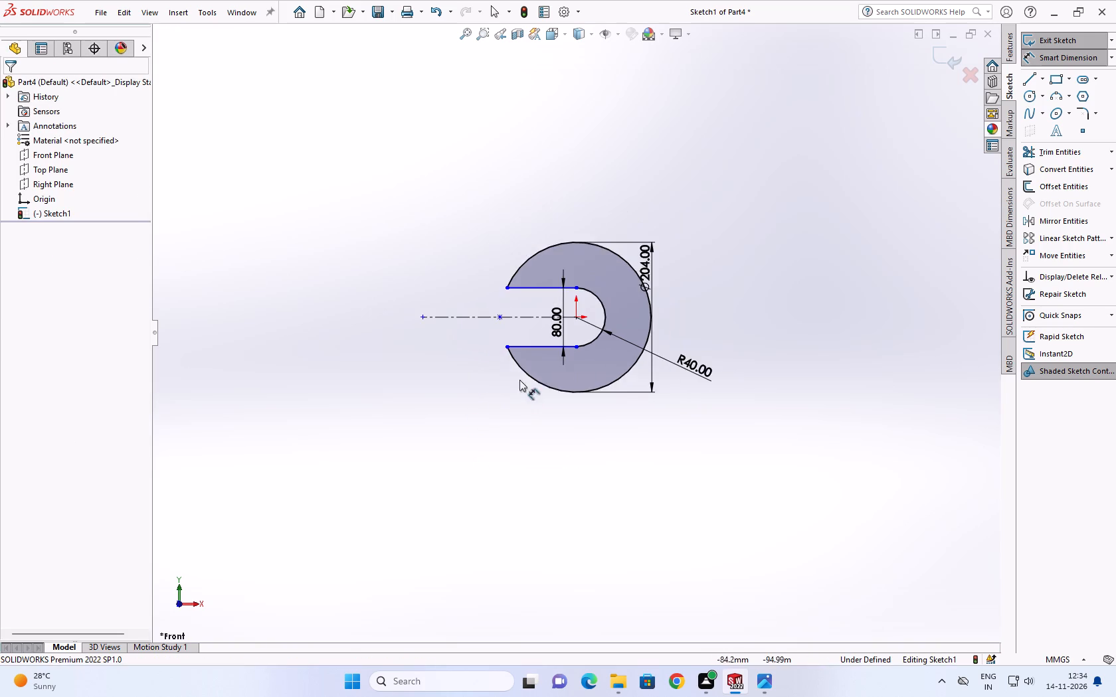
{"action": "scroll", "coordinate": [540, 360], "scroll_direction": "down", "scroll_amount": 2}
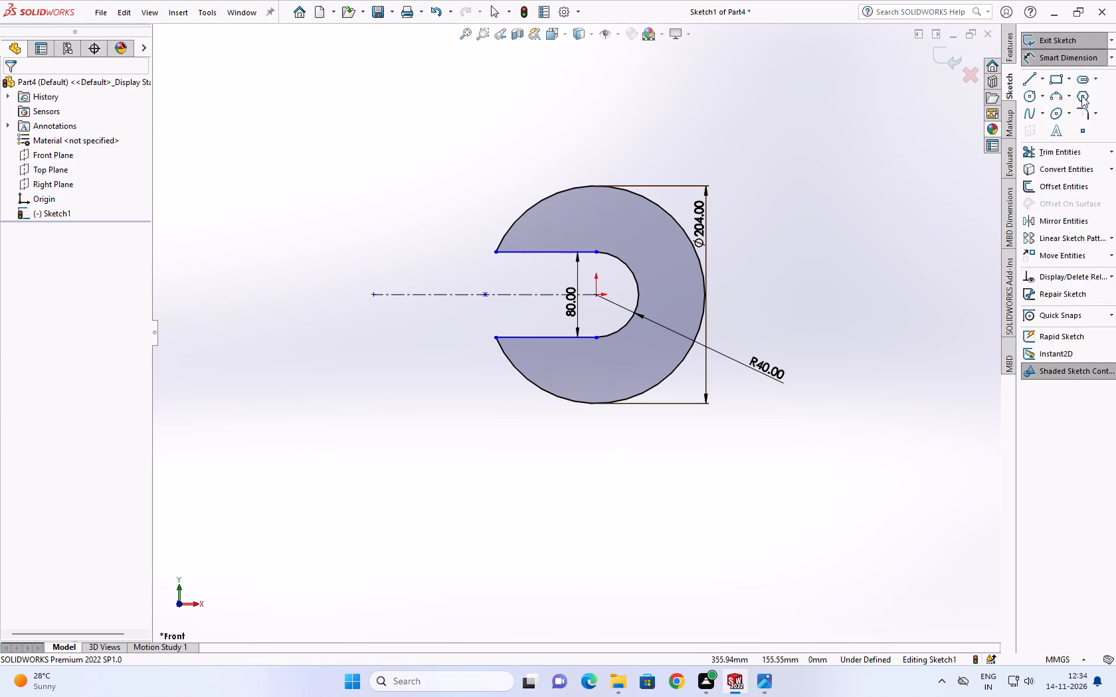
Switch to the reference drawing in Photos and examine the clamp views for the remaining base profile dimensions.
{"action": "left_click", "coordinate": [1054, 187]}
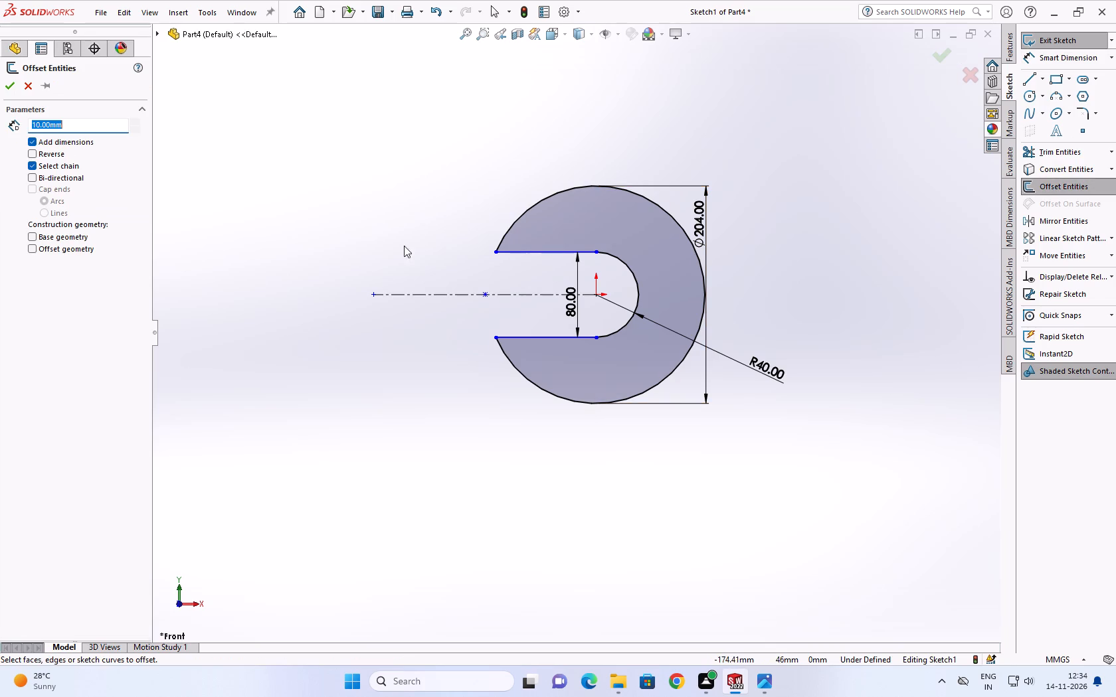
{"action": "left_click", "coordinate": [767, 690]}
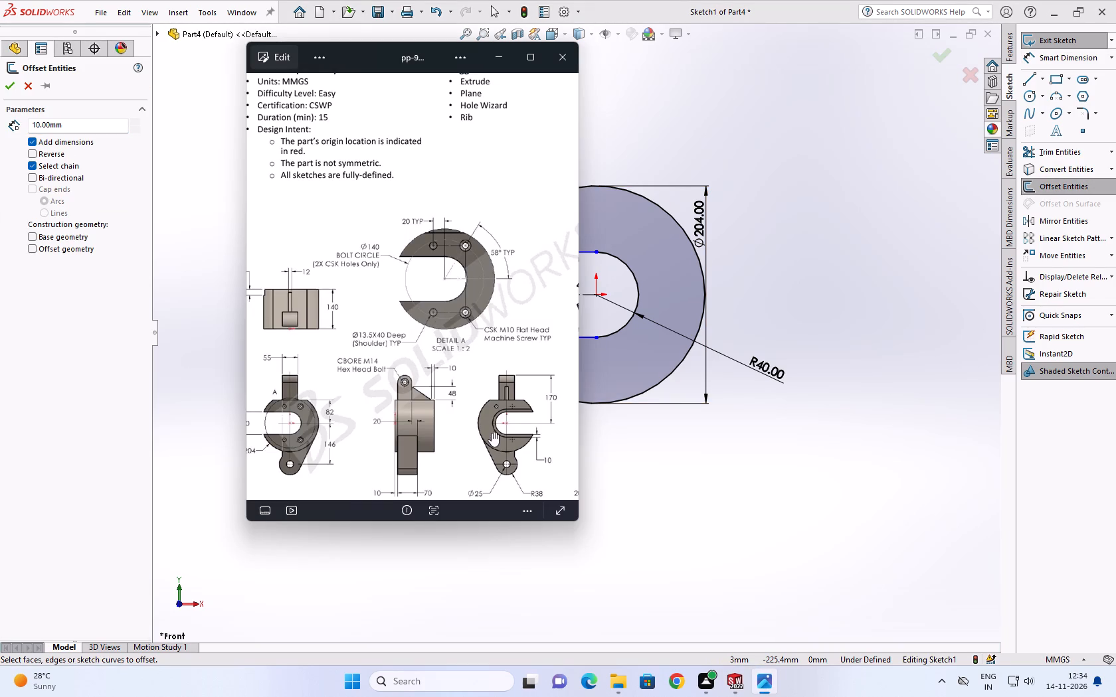
{"action": "scroll", "coordinate": [321, 433], "scroll_direction": "up", "scroll_amount": 4}
{"action": "scroll", "coordinate": [333, 422], "scroll_direction": "down", "scroll_amount": 1}
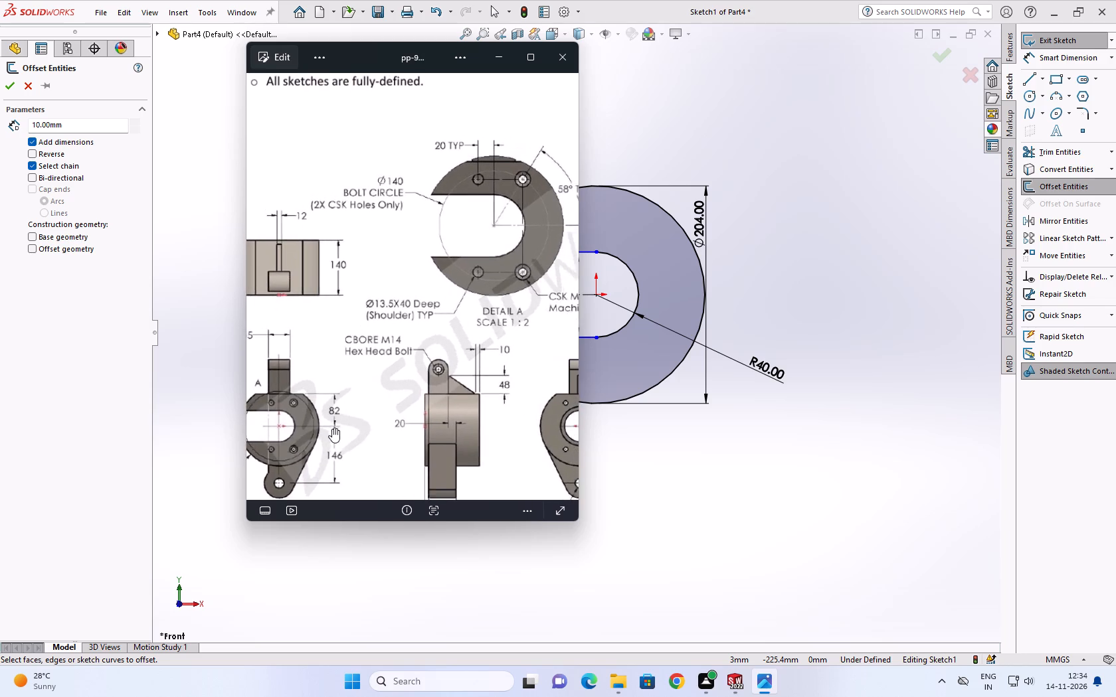
{"action": "scroll", "coordinate": [335, 433], "scroll_direction": "down", "scroll_amount": 4}
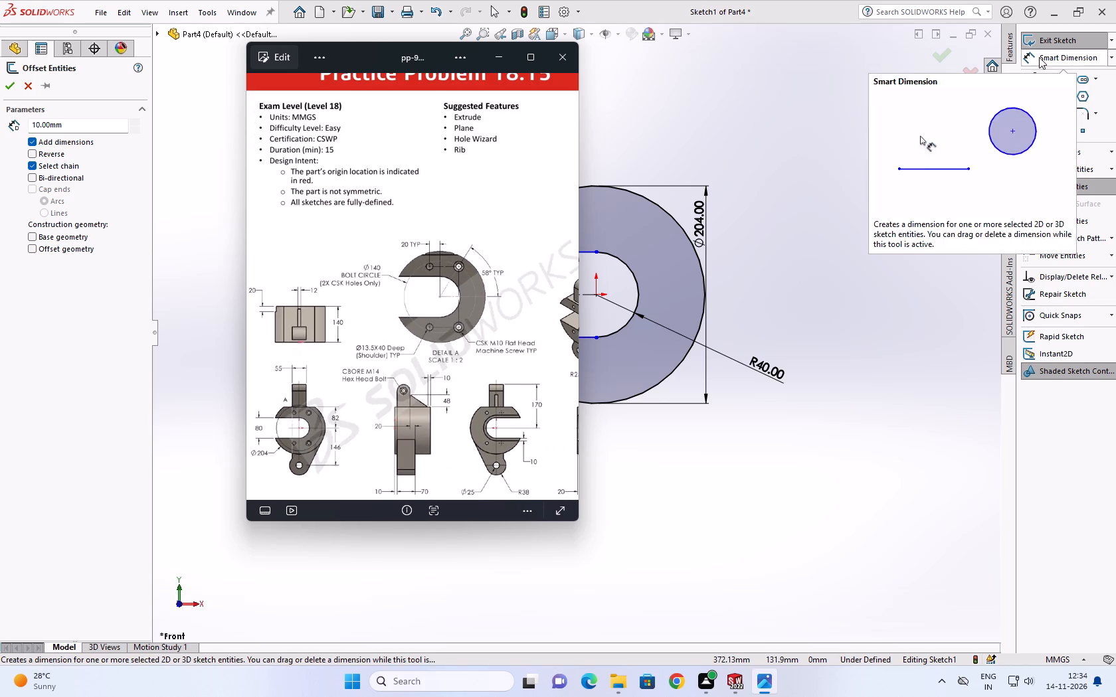
In the SOLIDWORKS sketch, draw a horizontal line about 396 mm long just above the circle, extending past both sides of it.
{"action": "left_click", "coordinate": [1030, 76]}
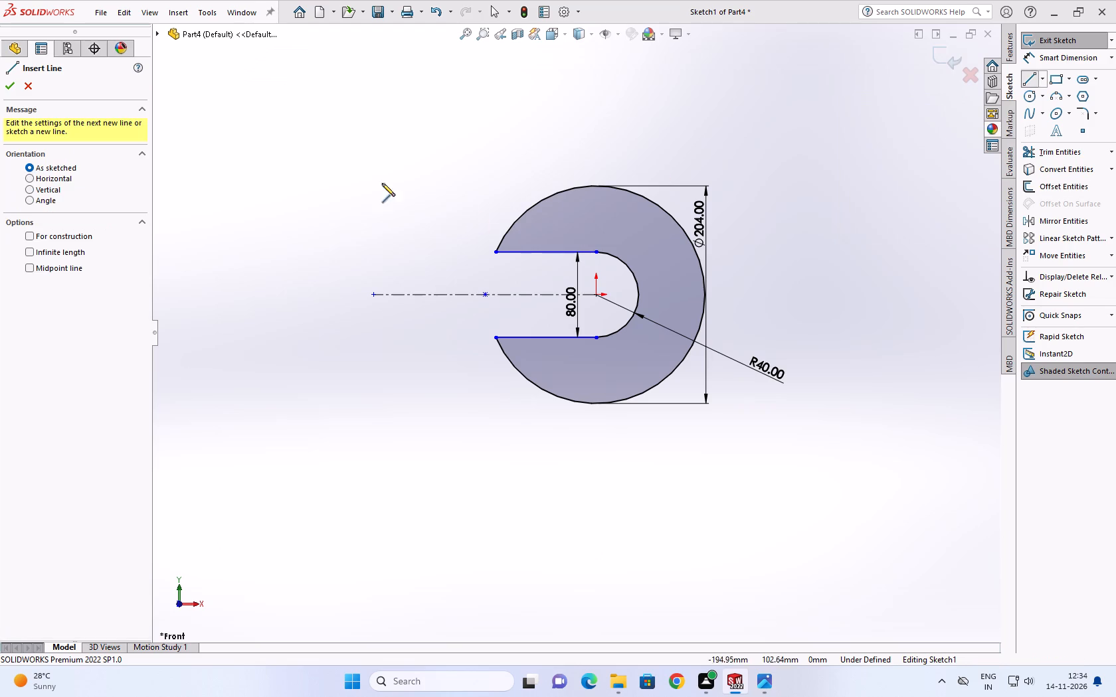
{"action": "left_click", "coordinate": [358, 183]}
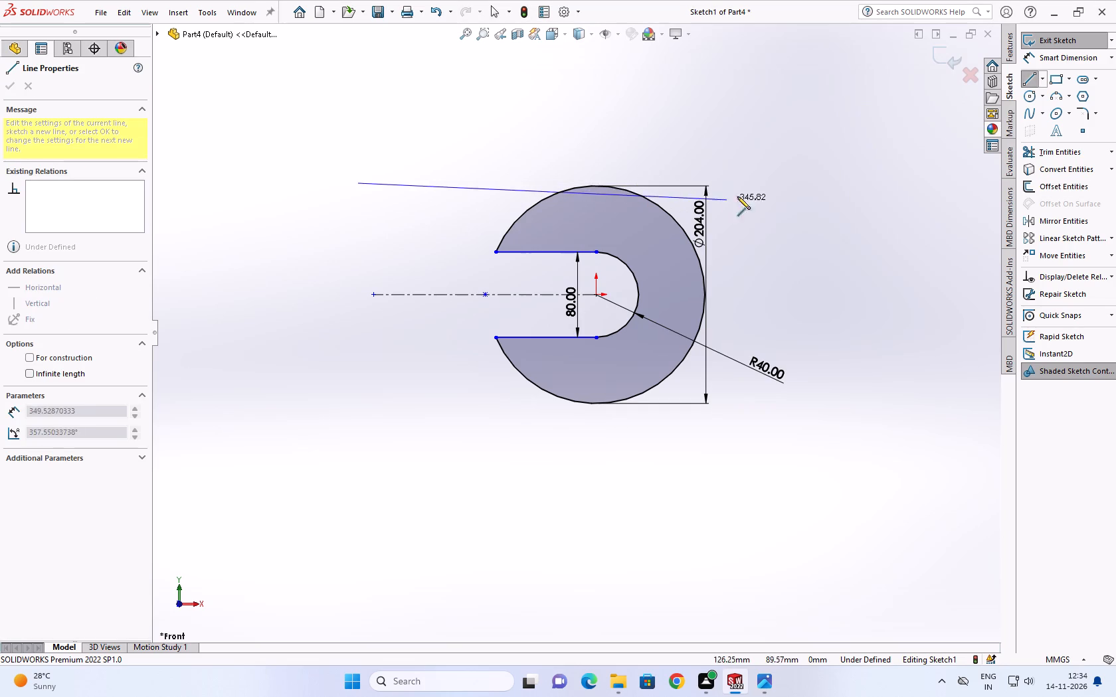
{"action": "left_click", "coordinate": [781, 181]}
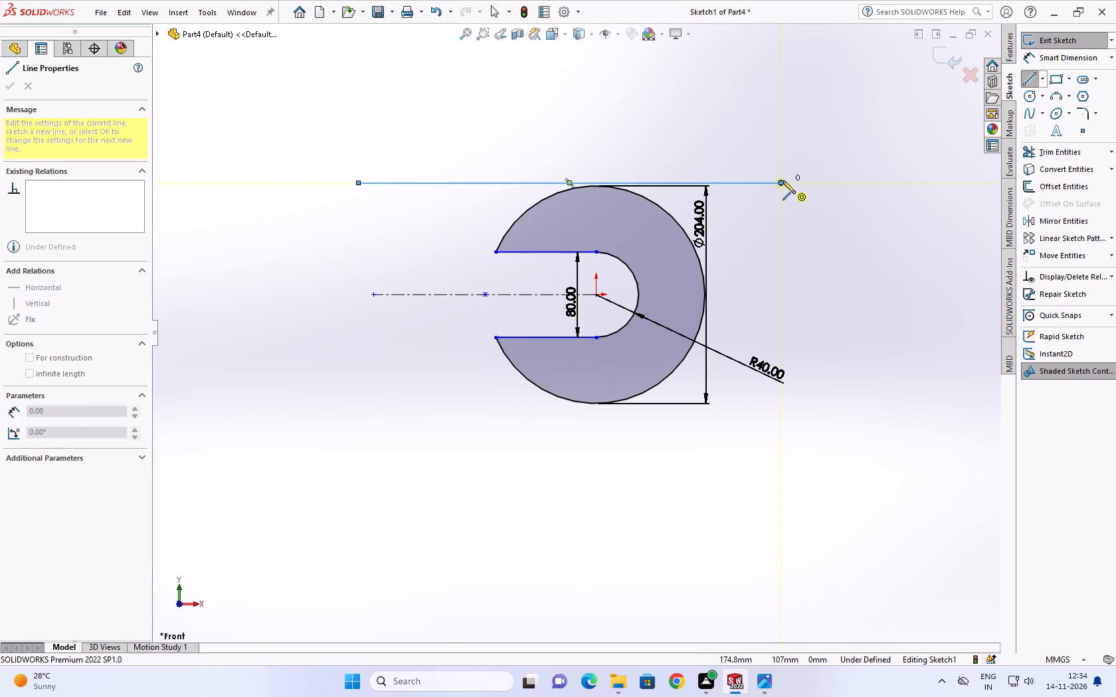
{"action": "key", "text": "Escape"}
{"action": "left_click", "coordinate": [551, 184]}
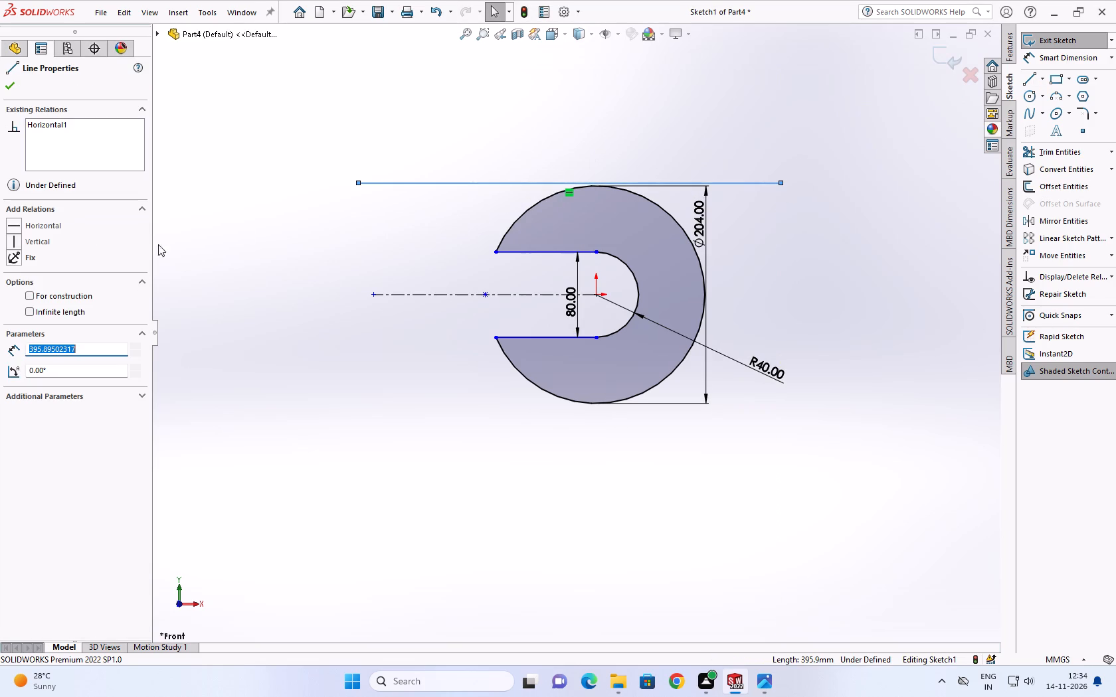
{"action": "left_click", "coordinate": [11, 220]}
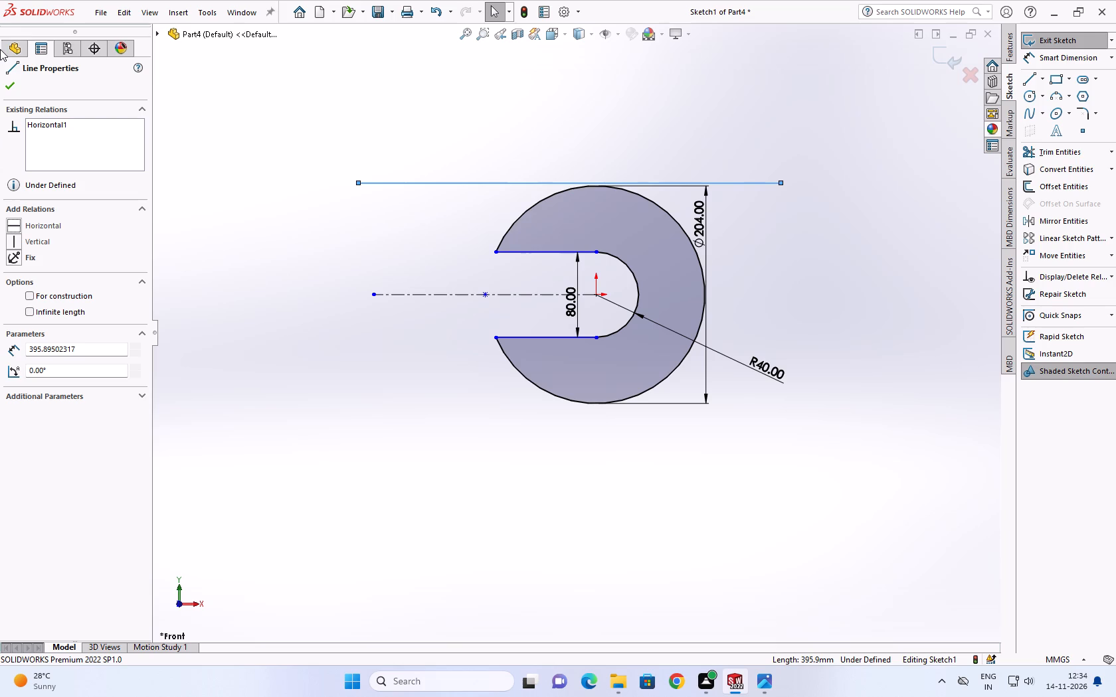
{"action": "left_click", "coordinate": [10, 80]}
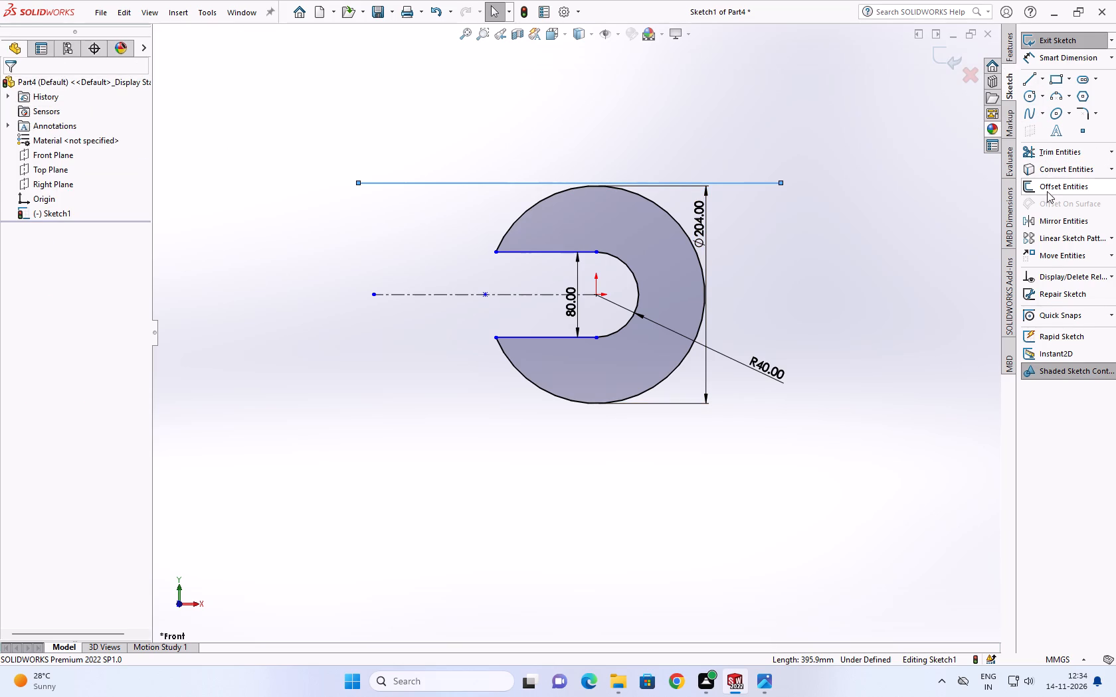
Dimension the distance between the horizontal line and the slot's centreline as 82 mm.
{"action": "left_click", "coordinate": [1040, 55]}
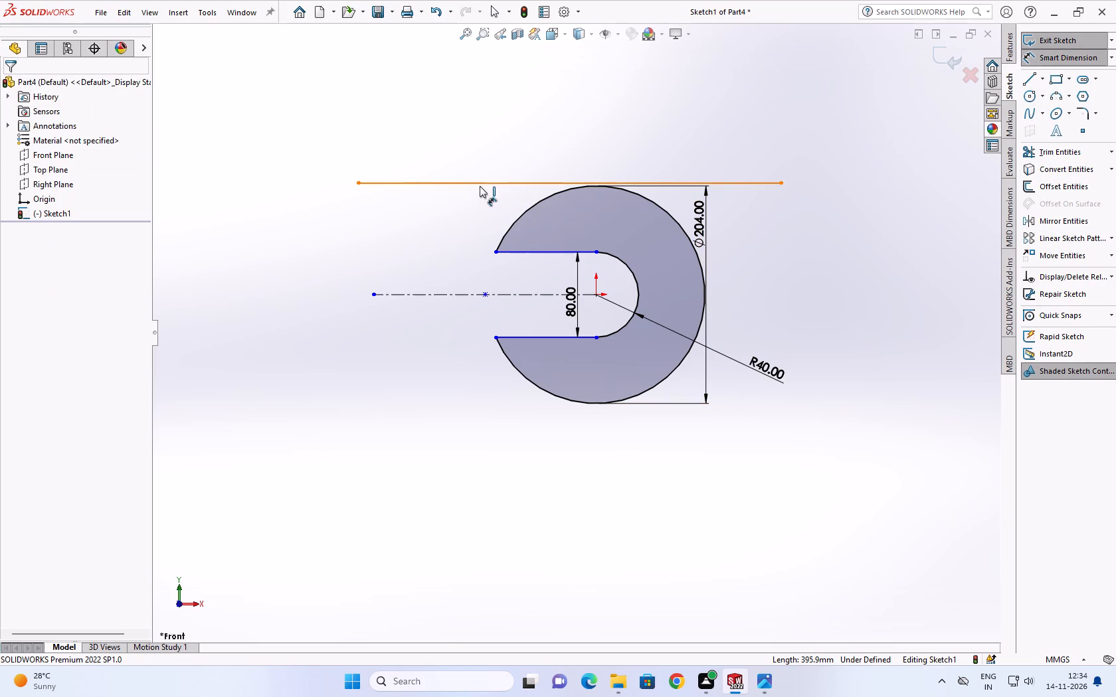
{"action": "left_click", "coordinate": [480, 186]}
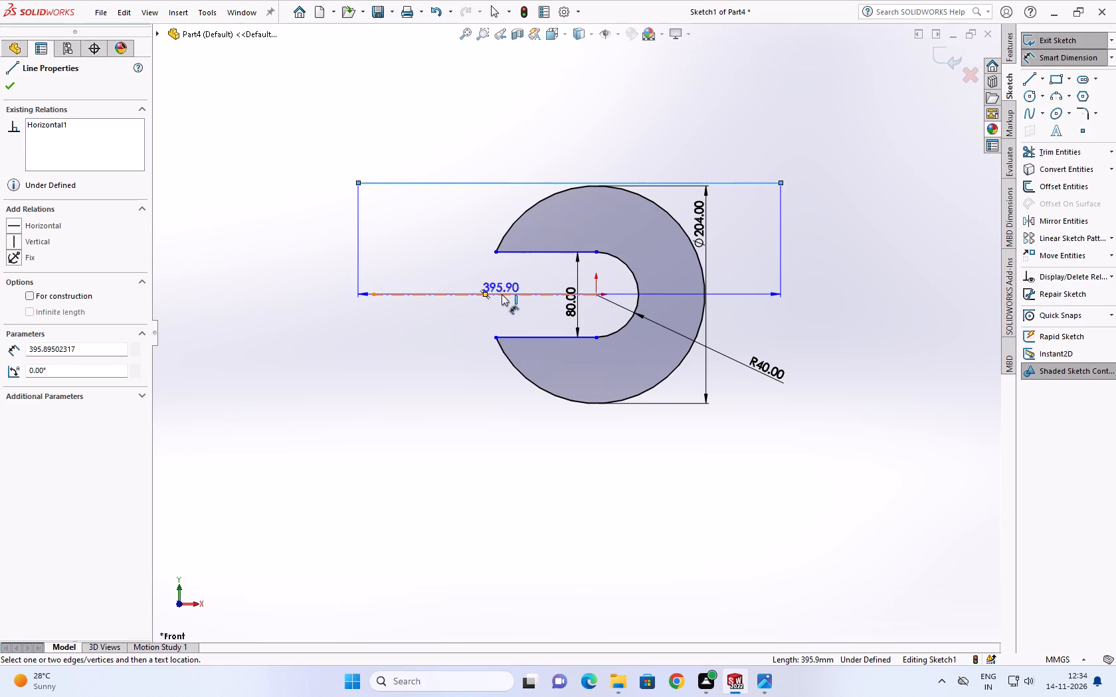
{"action": "left_click", "coordinate": [503, 293]}
{"action": "left_click", "coordinate": [796, 232]}
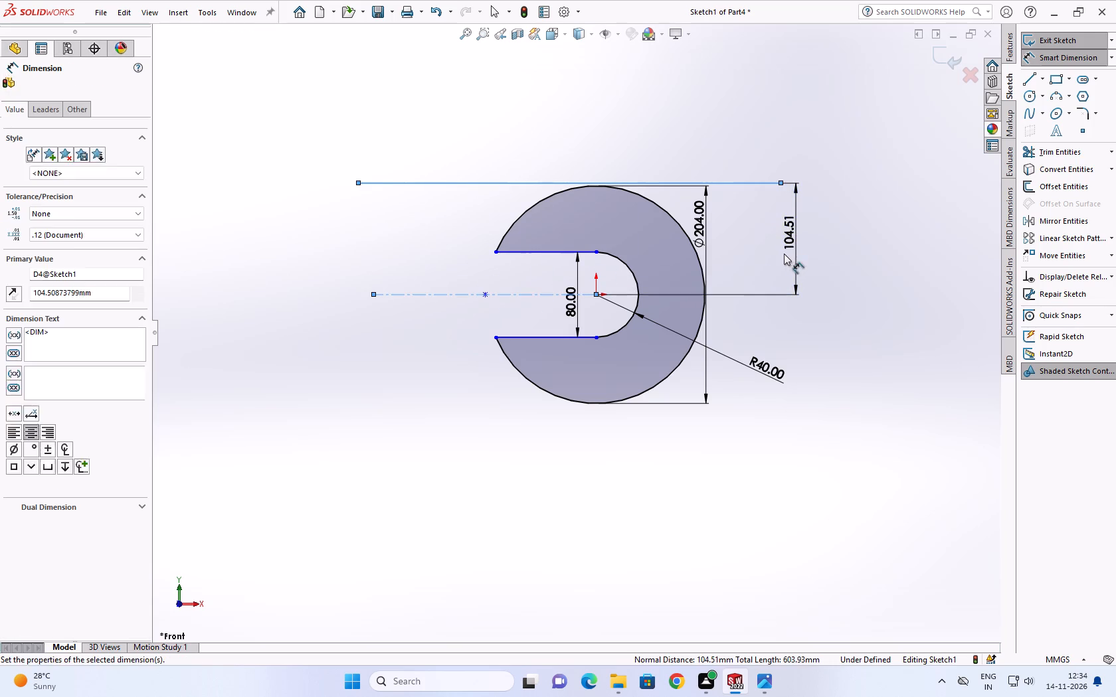
{"action": "type", "text": "82"}
{"action": "key", "text": "Return"}
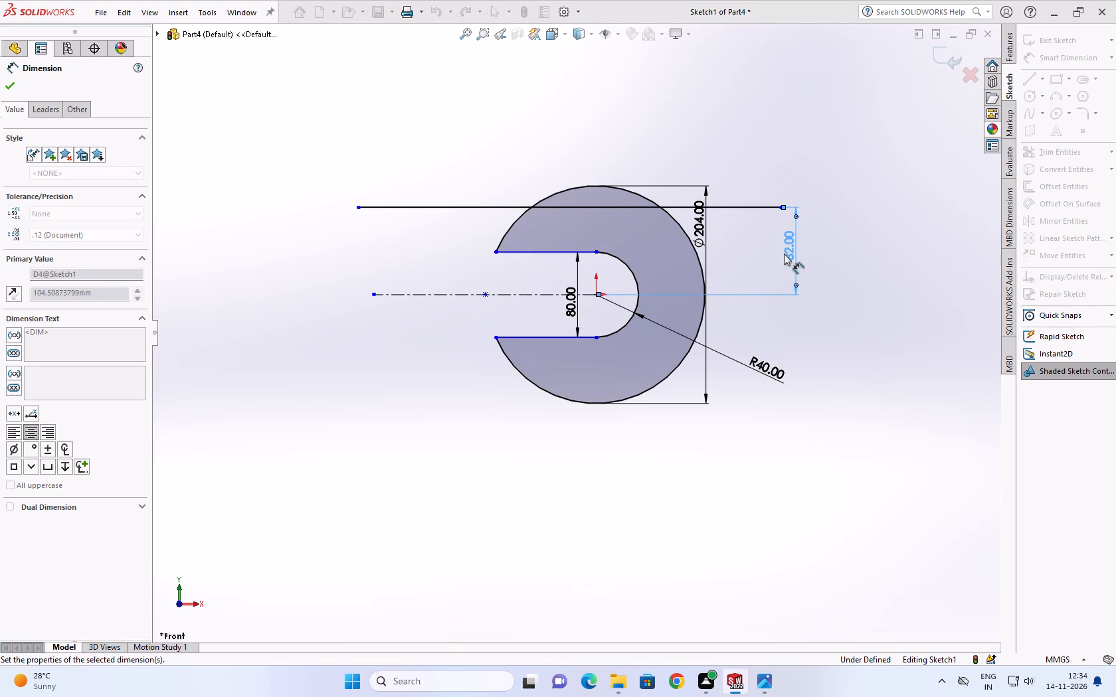
{"action": "left_click", "coordinate": [3, 84]}
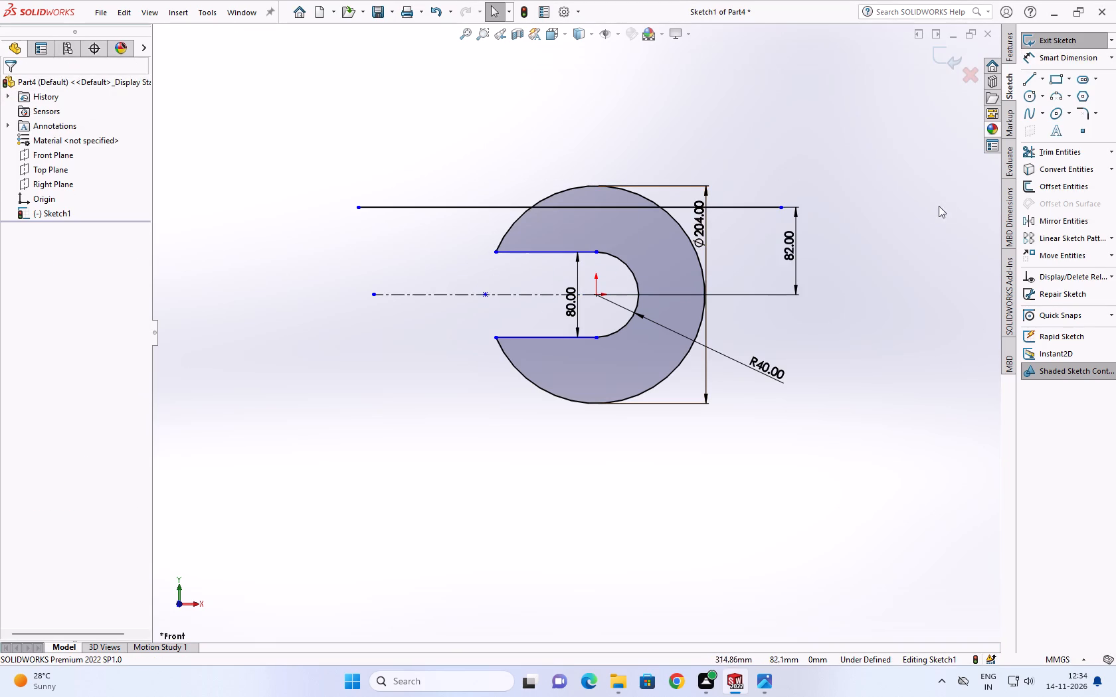
Trim the line's ends outside the circle and the arc above it, leaving a flat top edge on the C profile.
{"action": "left_click", "coordinate": [1040, 147]}
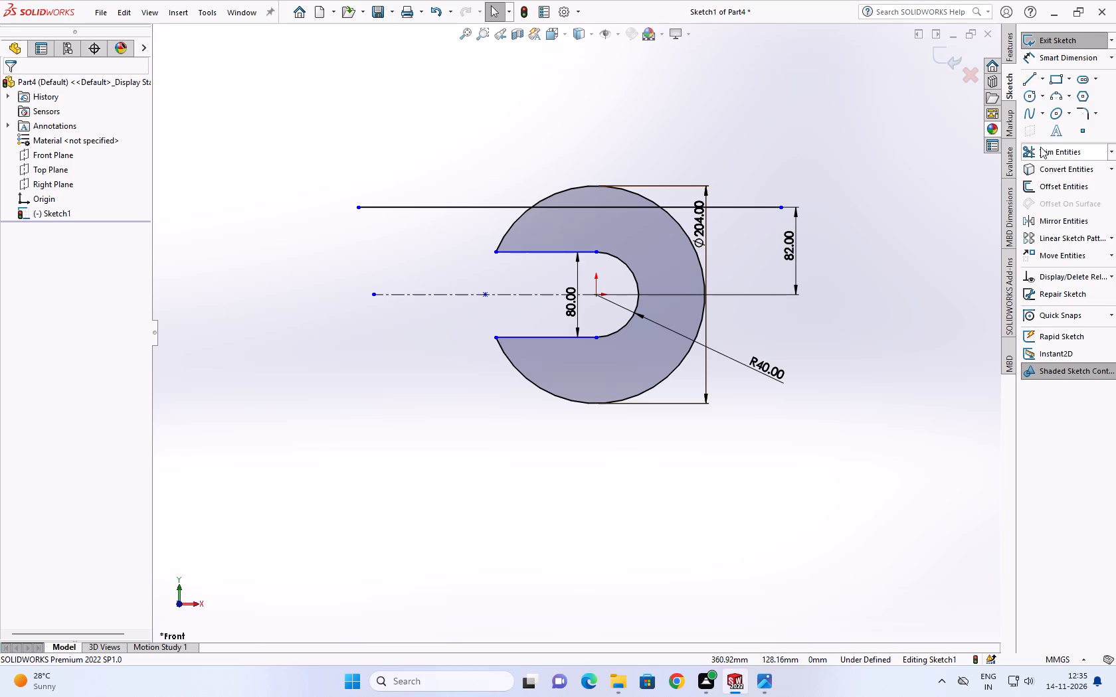
{"action": "left_click", "coordinate": [399, 207]}
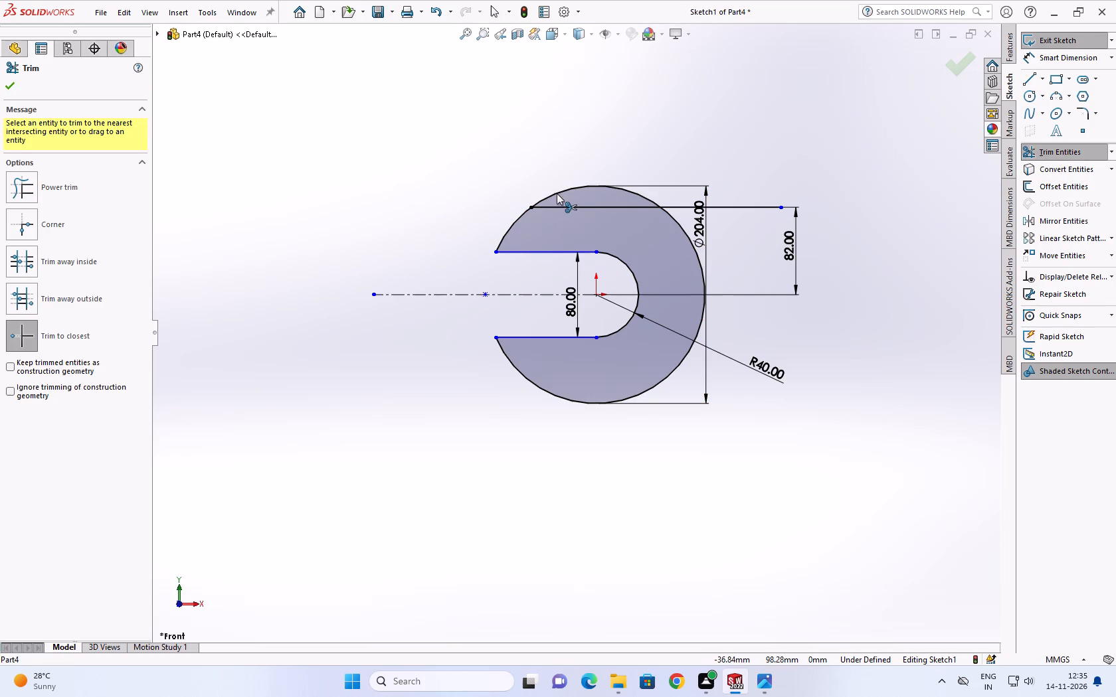
{"action": "left_click", "coordinate": [557, 193]}
{"action": "left_click", "coordinate": [690, 204]}
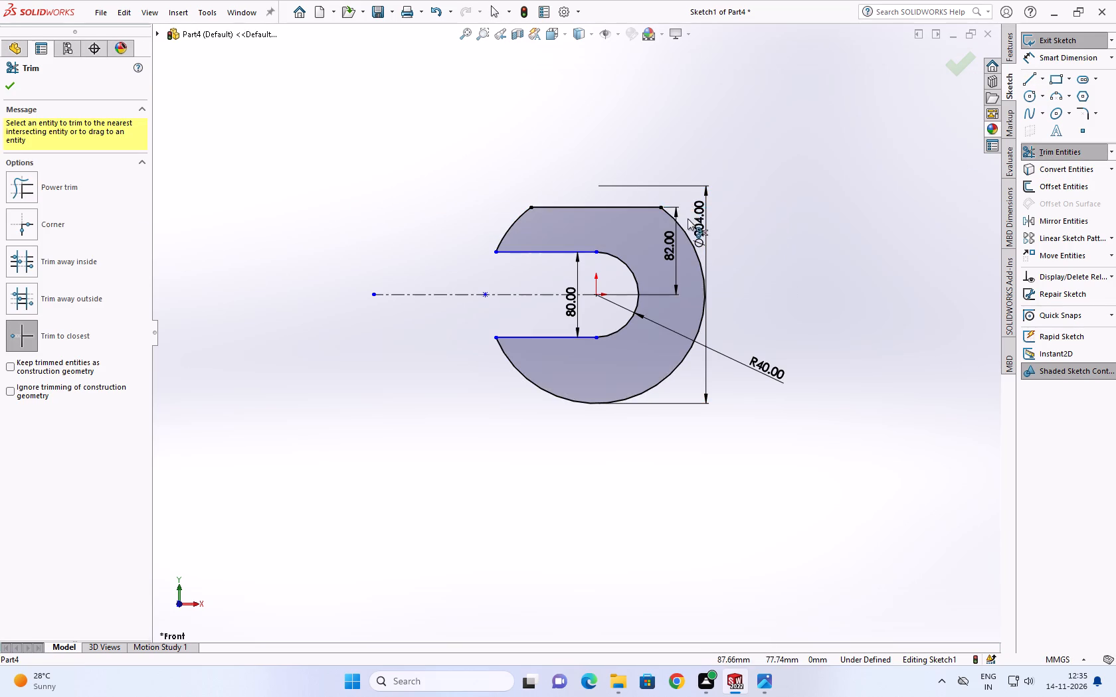
{"action": "scroll", "coordinate": [684, 234], "scroll_direction": "up", "scroll_amount": 2}
{"action": "scroll", "coordinate": [672, 240], "scroll_direction": "down", "scroll_amount": 4}
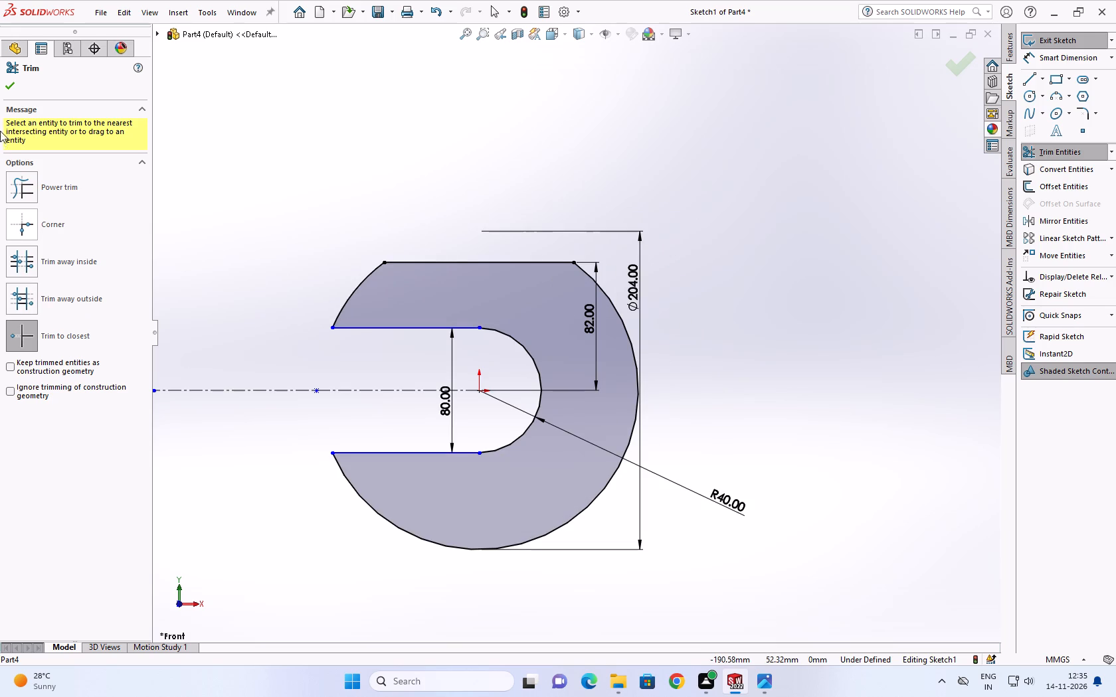
{"action": "left_click", "coordinate": [11, 80]}
{"action": "scroll", "coordinate": [512, 483], "scroll_direction": "down", "scroll_amount": 1}
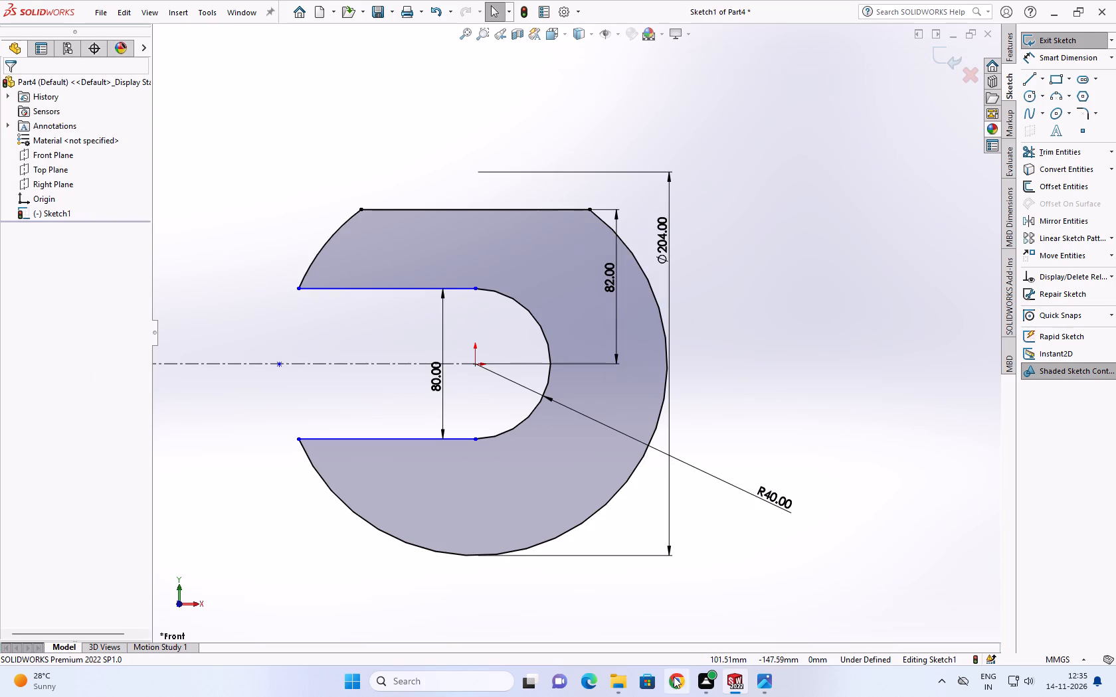
Switch to the reference drawing in Photos and examine Detail A and the clamp views for the hole positions and sizes.
{"action": "left_click", "coordinate": [765, 679]}
{"action": "scroll", "coordinate": [450, 422], "scroll_direction": "up", "scroll_amount": 2}
{"action": "scroll", "coordinate": [496, 455], "scroll_direction": "up", "scroll_amount": 2}
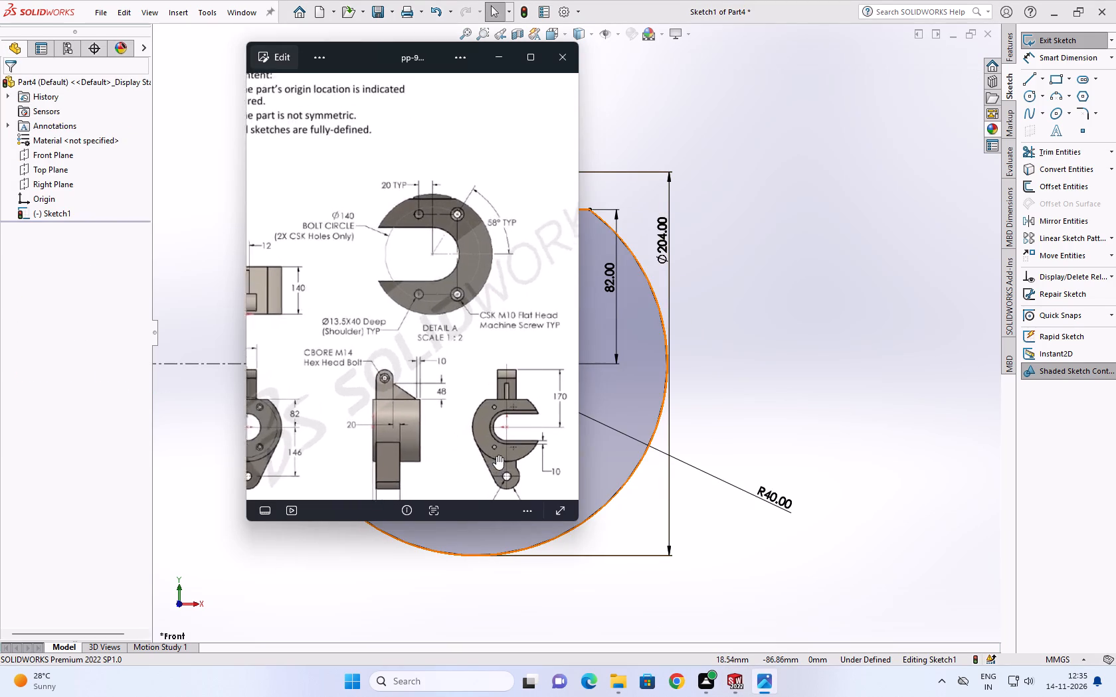
{"action": "scroll", "coordinate": [486, 479], "scroll_direction": "down", "scroll_amount": 2}
{"action": "scroll", "coordinate": [293, 445], "scroll_direction": "down", "scroll_amount": 1}
{"action": "scroll", "coordinate": [292, 445], "scroll_direction": "up", "scroll_amount": 1}
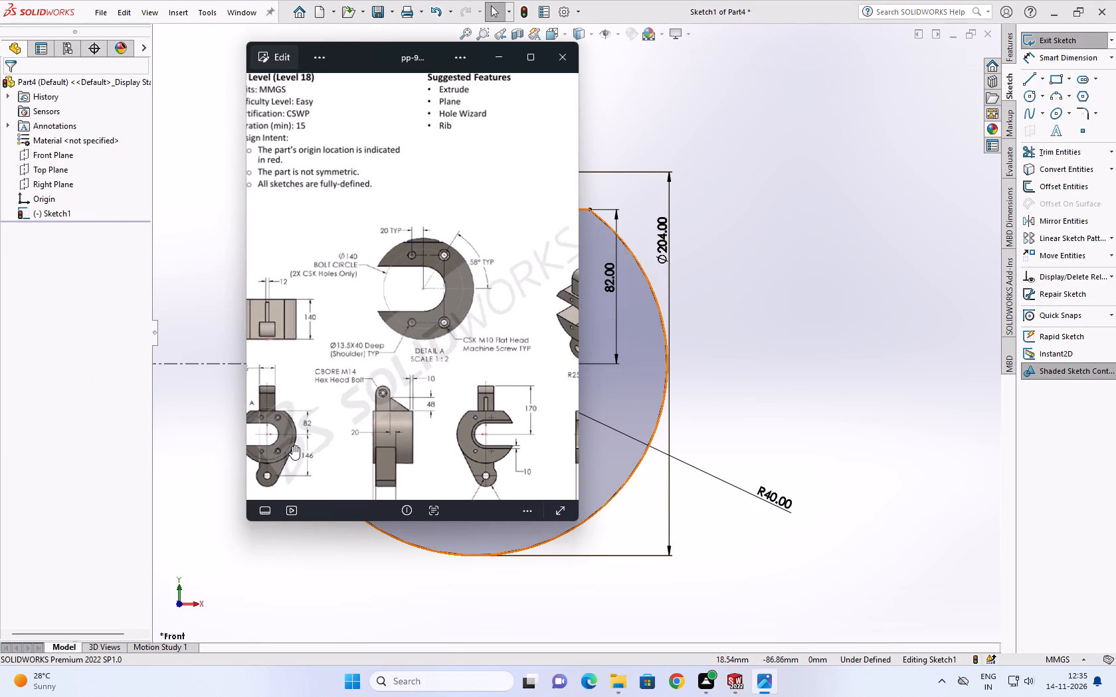
{"action": "scroll", "coordinate": [292, 445], "scroll_direction": "up", "scroll_amount": 3}
{"action": "scroll", "coordinate": [290, 445], "scroll_direction": "down", "scroll_amount": 9}
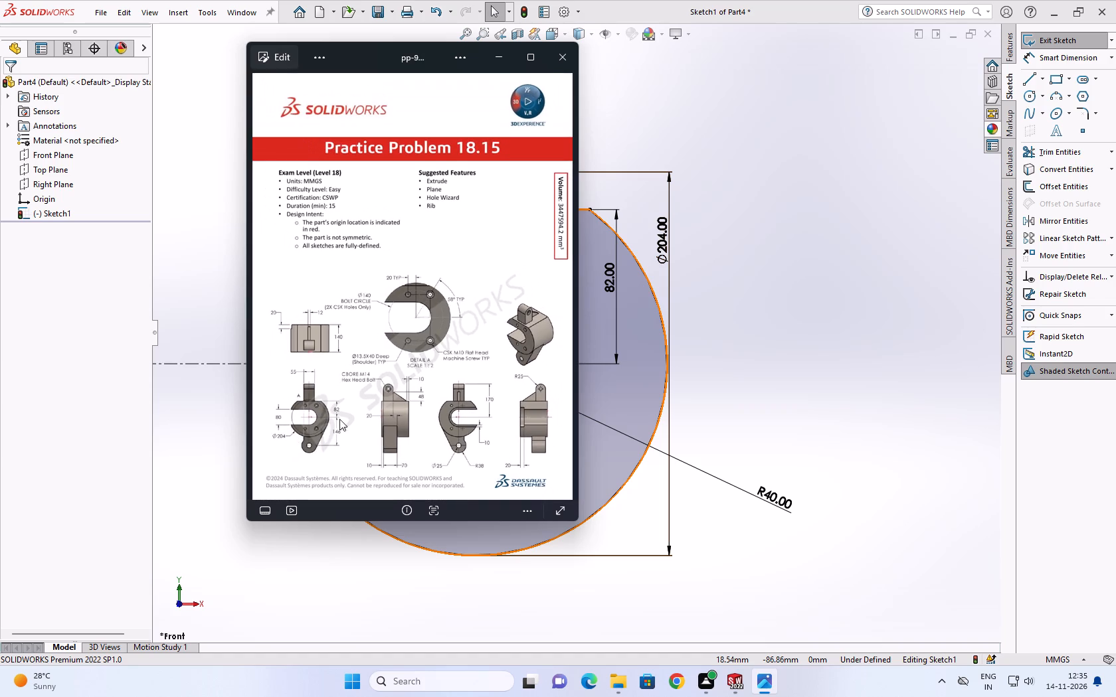
{"action": "scroll", "coordinate": [417, 403], "scroll_direction": "up", "scroll_amount": 3}
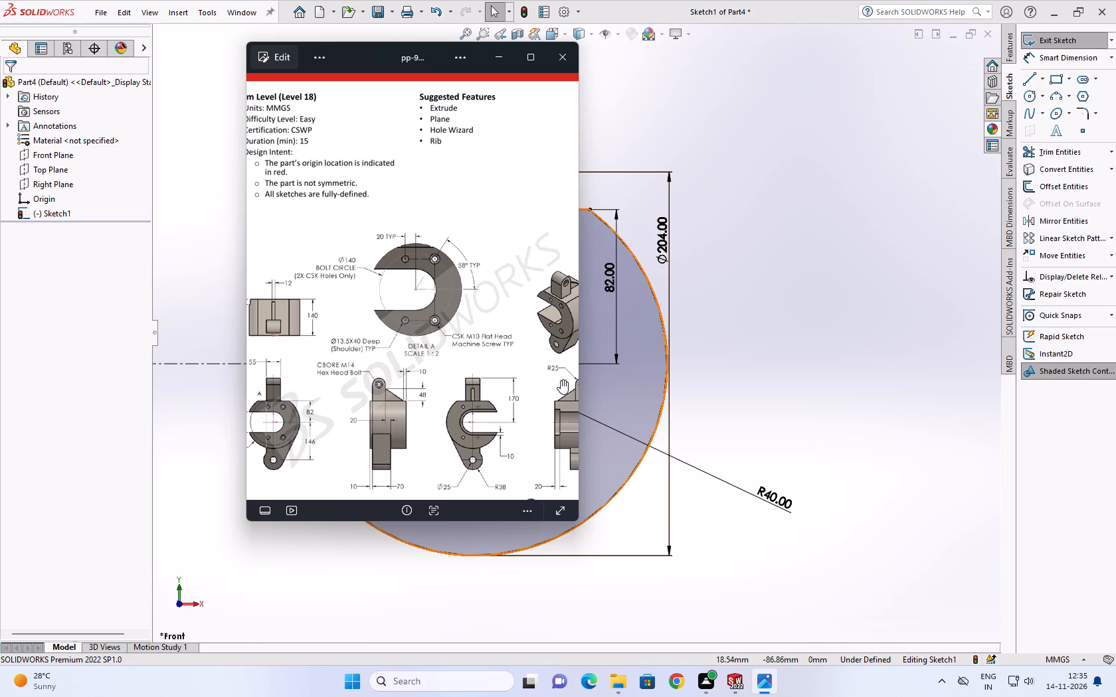
{"action": "scroll", "coordinate": [413, 417], "scroll_direction": "down", "scroll_amount": 1}
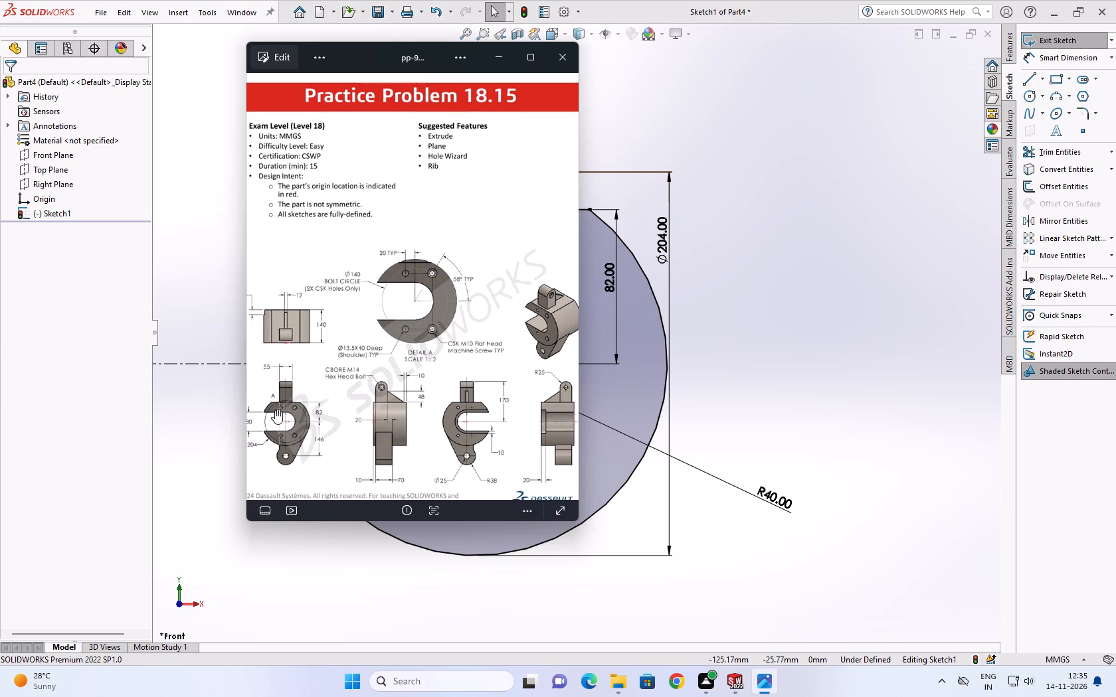
{"action": "scroll", "coordinate": [276, 437], "scroll_direction": "down", "scroll_amount": 1}
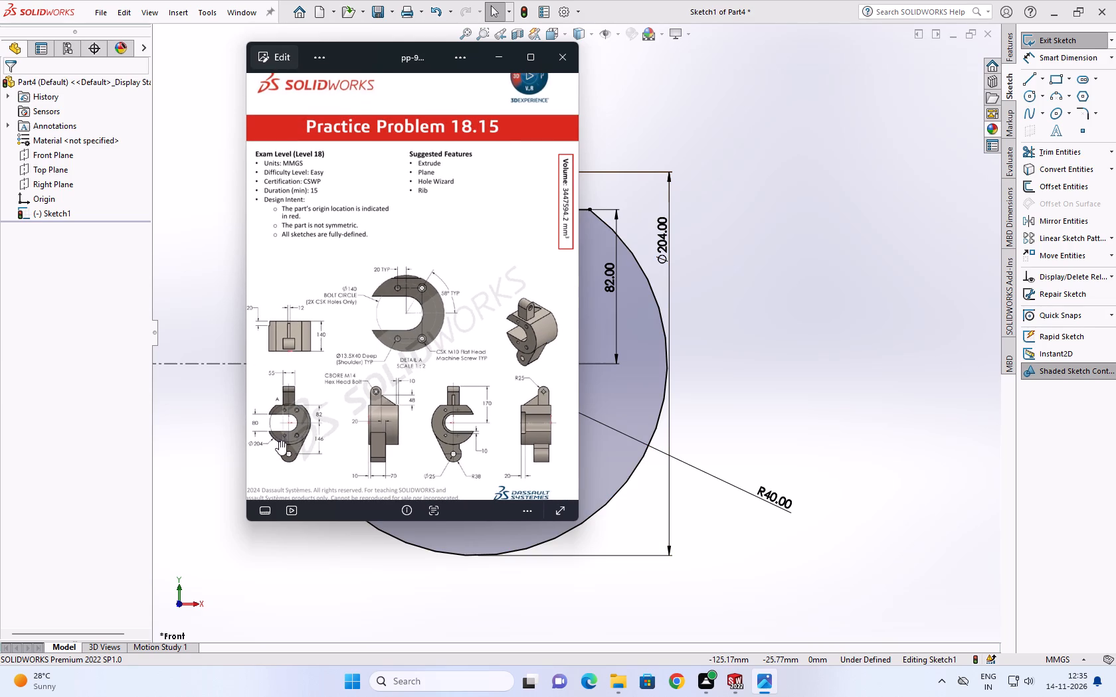
{"action": "scroll", "coordinate": [293, 449], "scroll_direction": "up", "scroll_amount": 1}
{"action": "scroll", "coordinate": [377, 317], "scroll_direction": "up", "scroll_amount": 2}
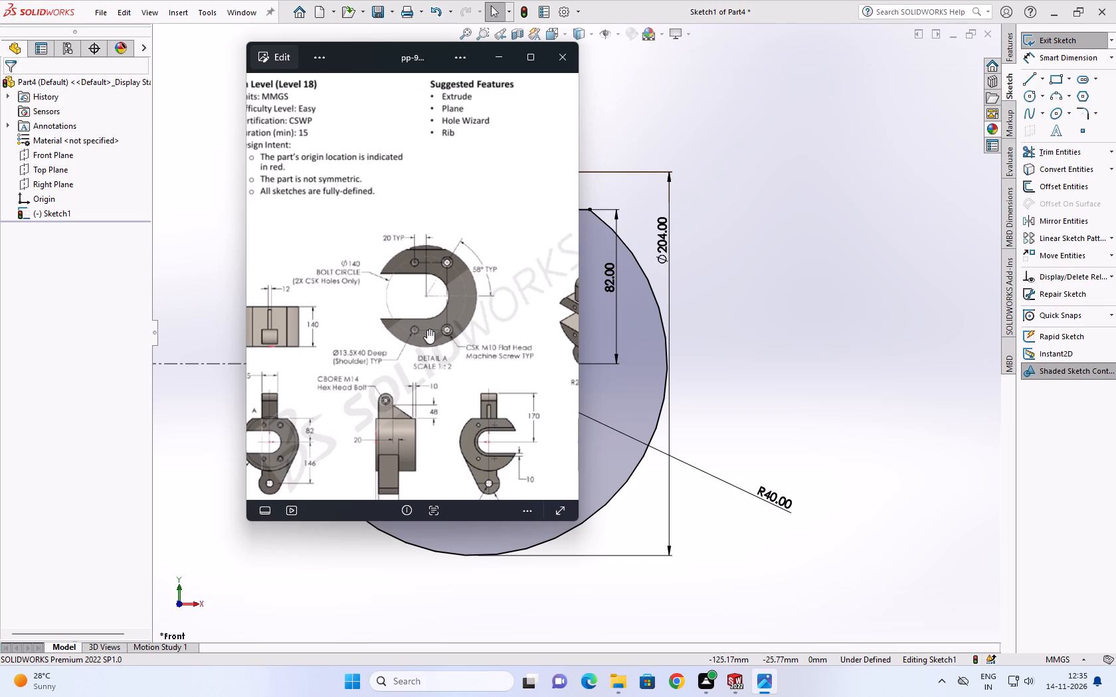
In the SOLIDWORKS sketch, draw a circle of about 10 mm radius in the C's upper arm, centred about 44 mm right of and 62 mm above the origin.
{"action": "left_click", "coordinate": [1033, 98]}
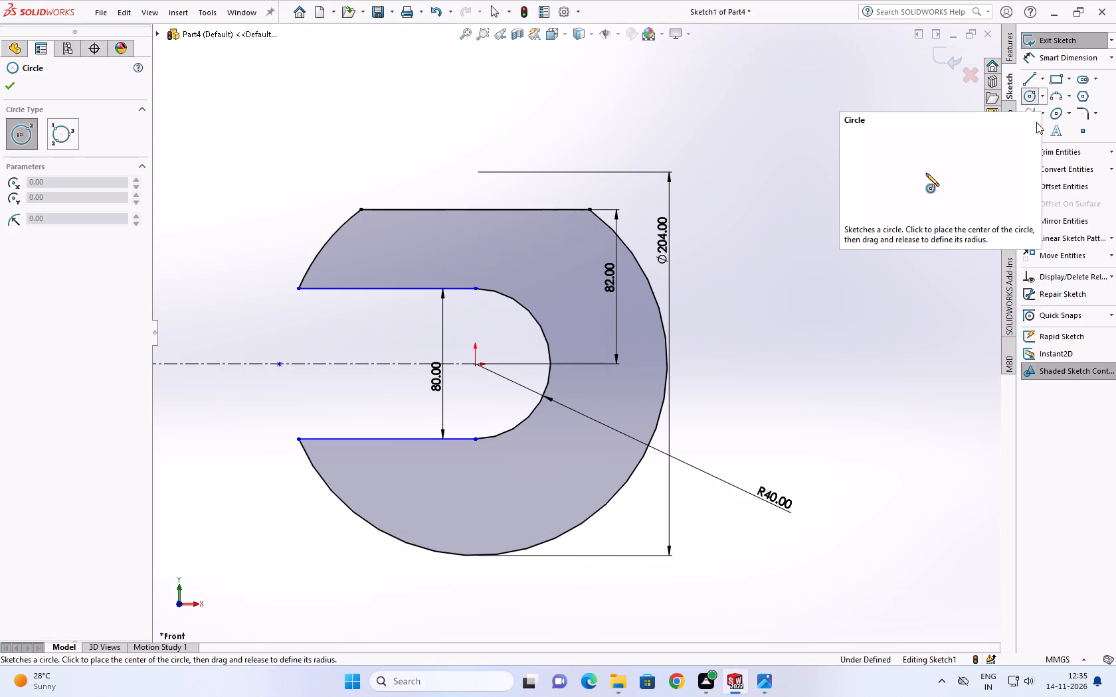
{"action": "left_click", "coordinate": [558, 248]}
{"action": "left_click", "coordinate": [547, 263]}
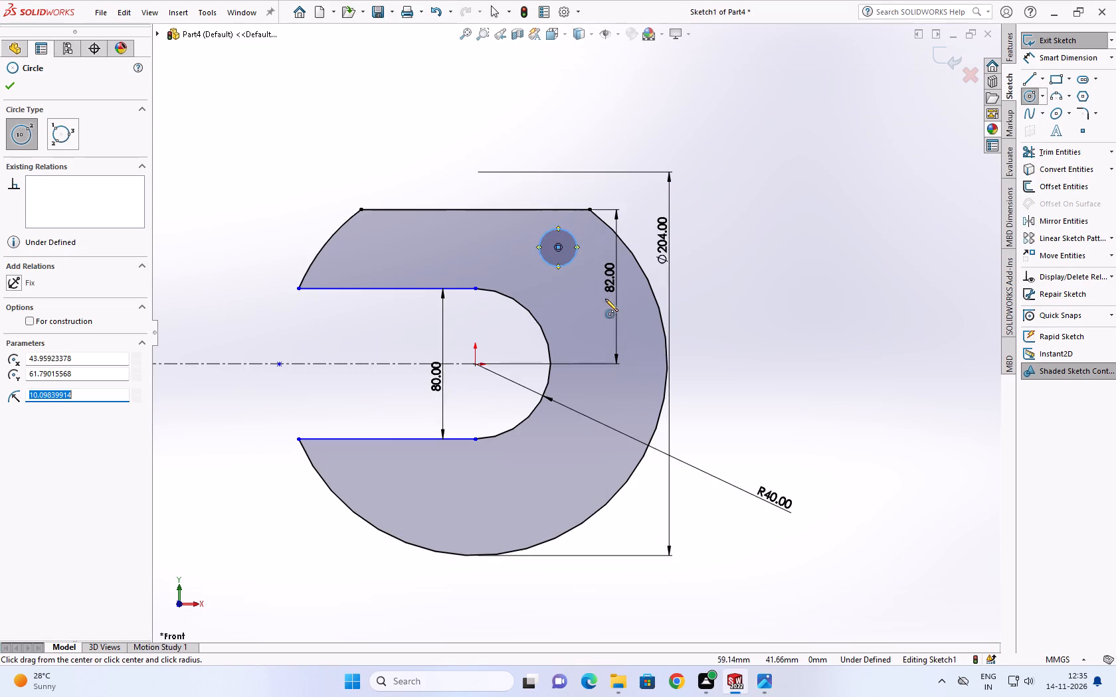
{"action": "scroll", "coordinate": [610, 301], "scroll_direction": "down", "scroll_amount": 2}
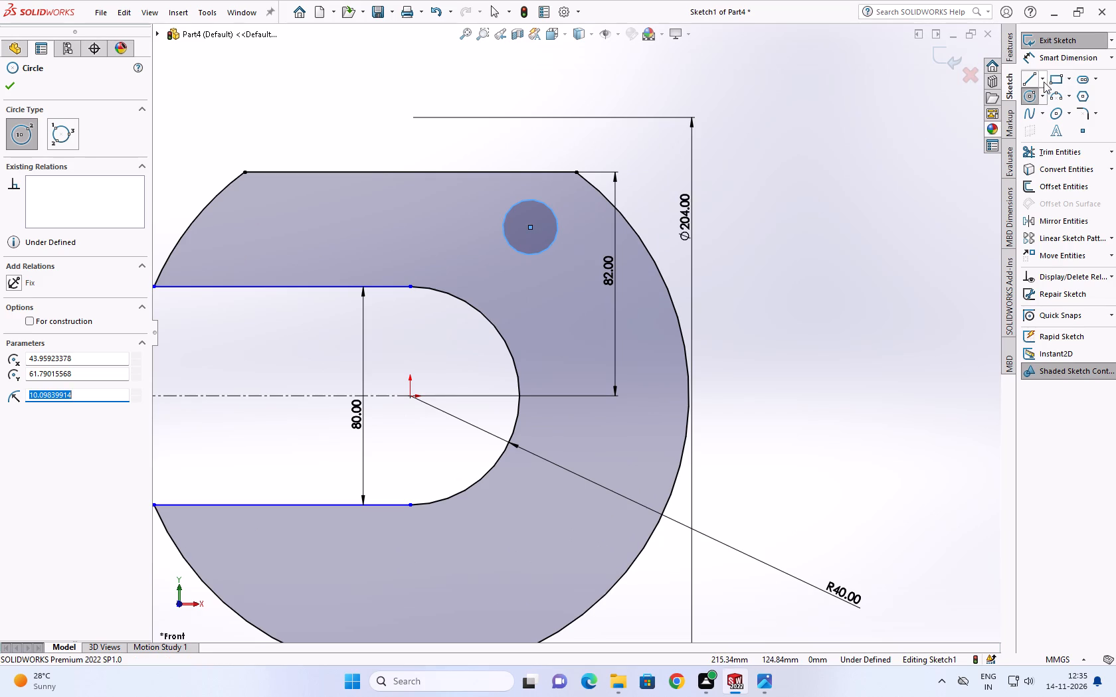
{"action": "key", "text": "Escape"}
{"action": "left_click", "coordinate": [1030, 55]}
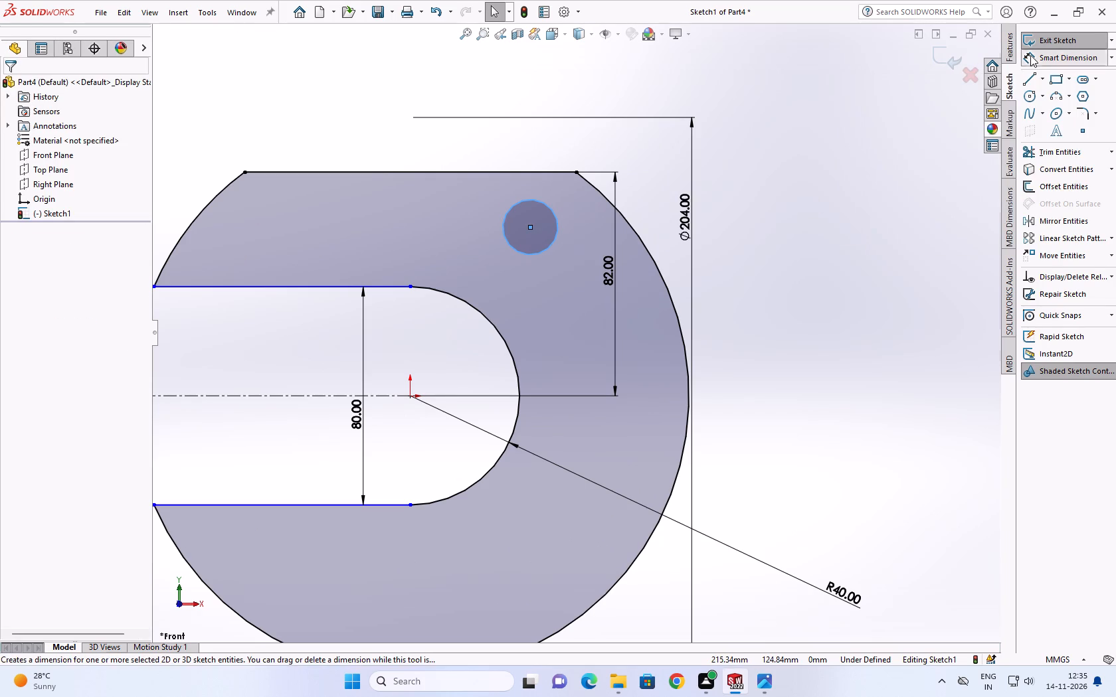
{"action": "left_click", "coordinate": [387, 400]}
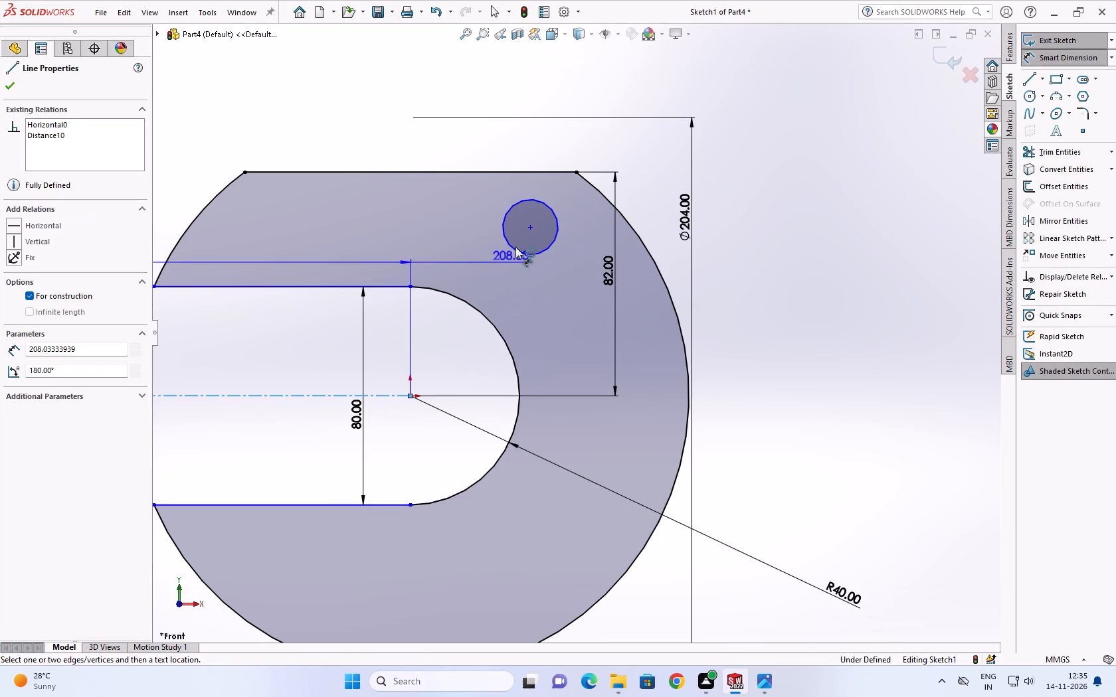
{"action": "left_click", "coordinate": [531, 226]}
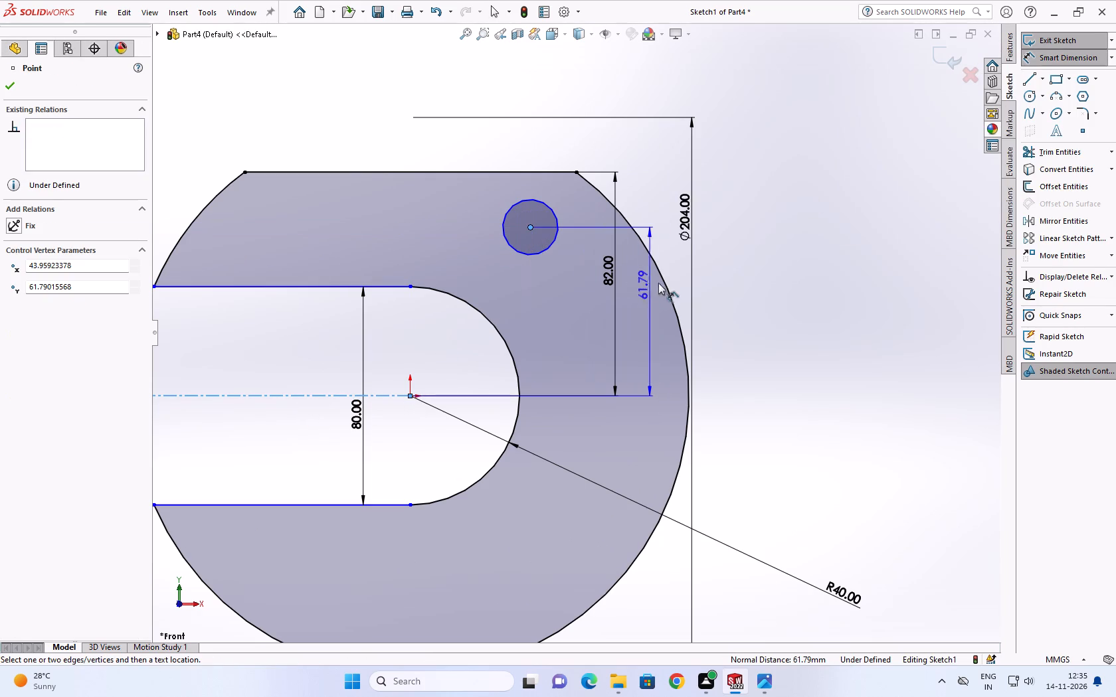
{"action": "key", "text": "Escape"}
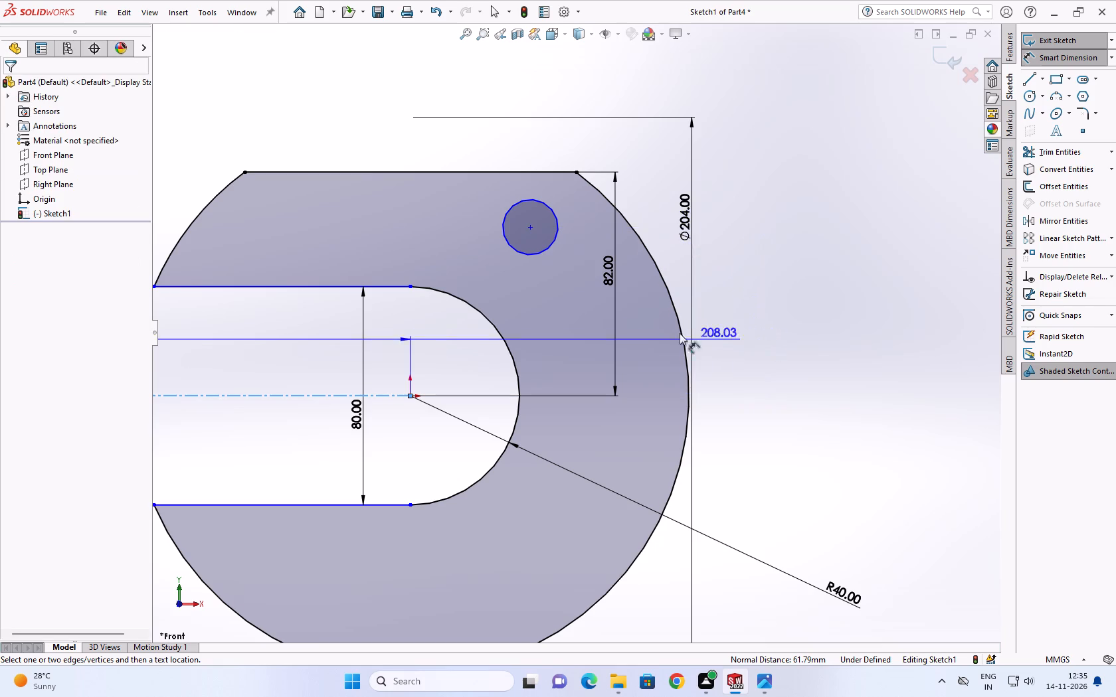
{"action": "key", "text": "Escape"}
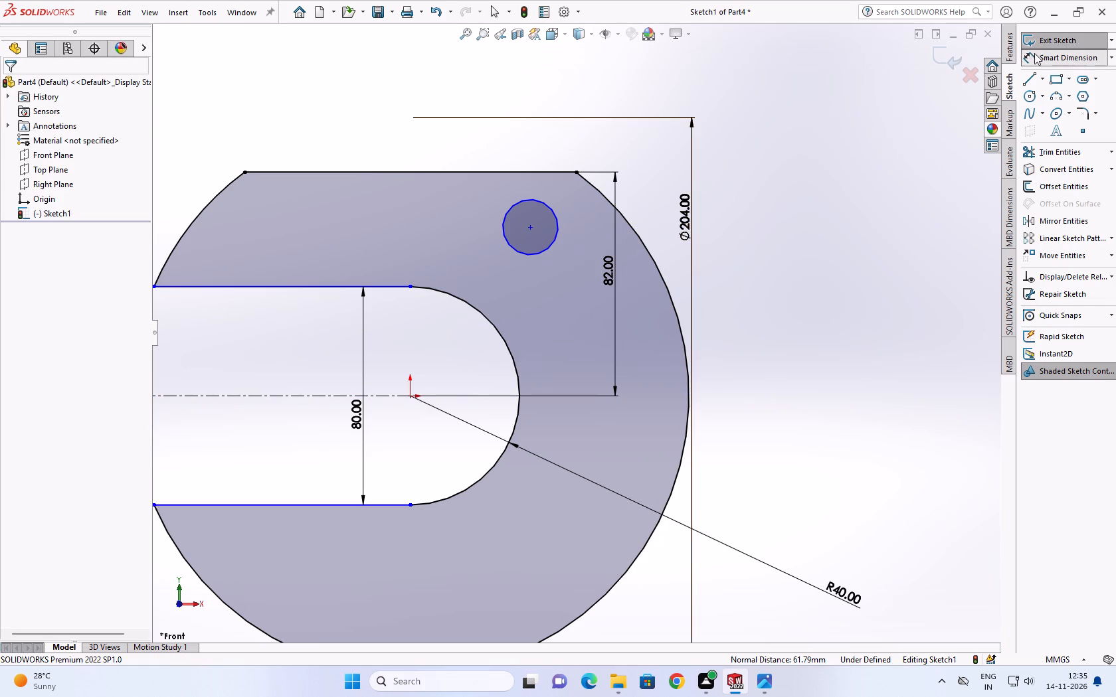
Draw a construction centreline from the origin to the centre of the new circle.
{"action": "left_click", "coordinate": [1040, 77]}
{"action": "left_click", "coordinate": [1040, 94]}
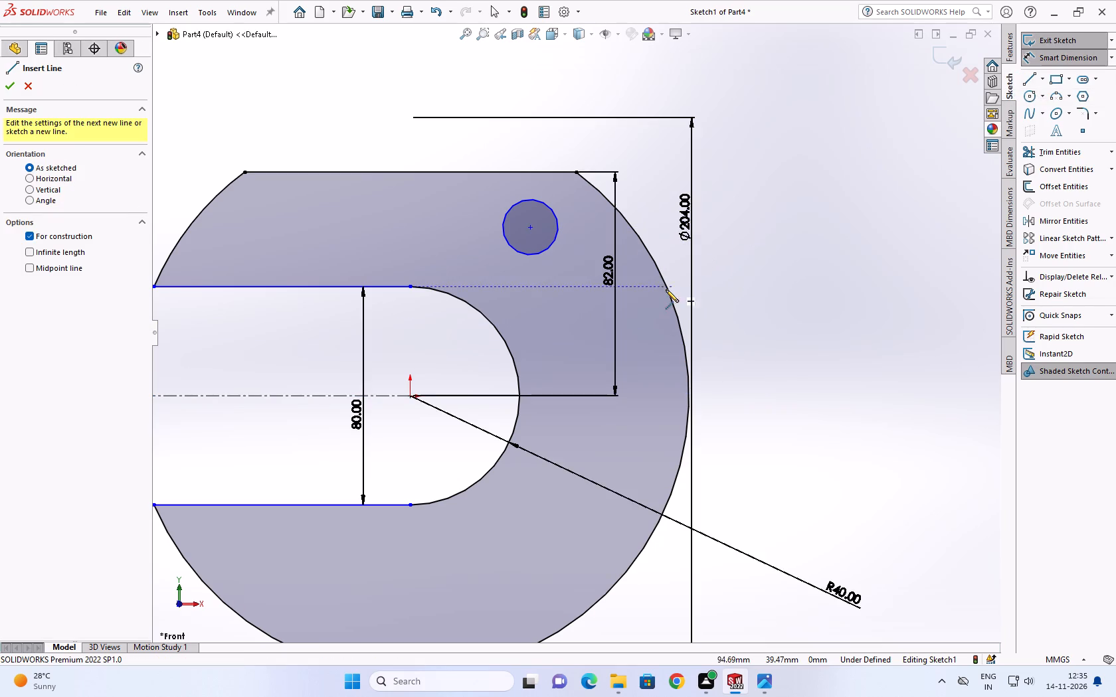
{"action": "left_click", "coordinate": [409, 393]}
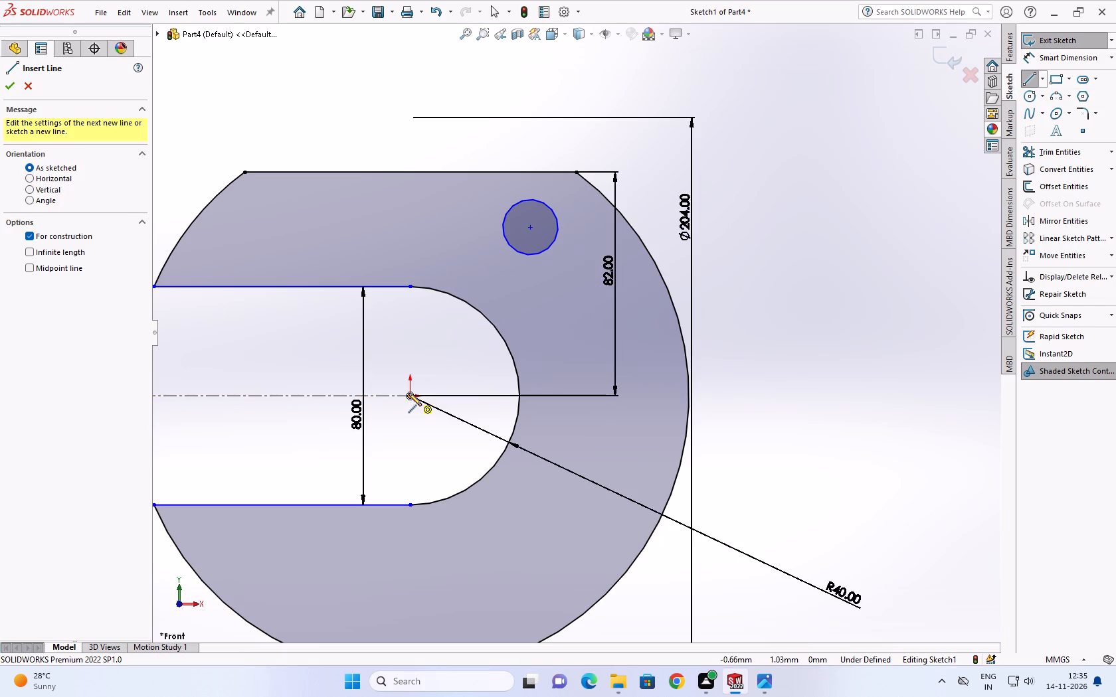
{"action": "left_click", "coordinate": [532, 229]}
{"action": "key", "text": "Escape"}
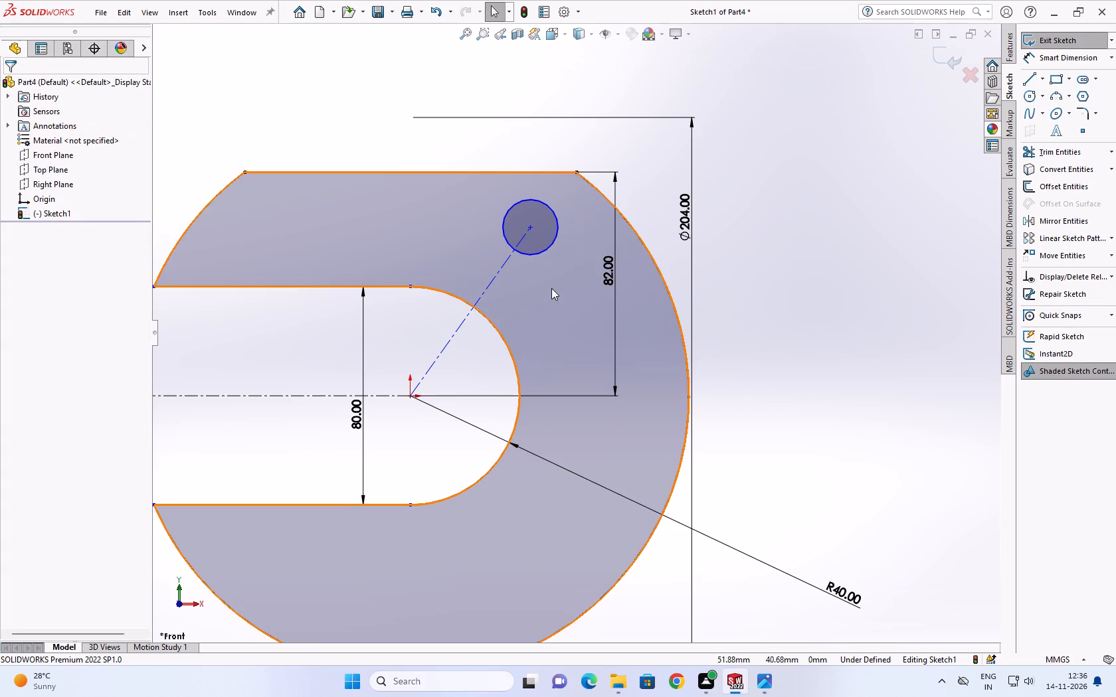
Dimension the angle between the slot's horizontal centreline and the slanted centreline as 58°, checking the value in the reference drawing.
{"action": "left_click", "coordinate": [1029, 60]}
{"action": "left_click", "coordinate": [388, 394]}
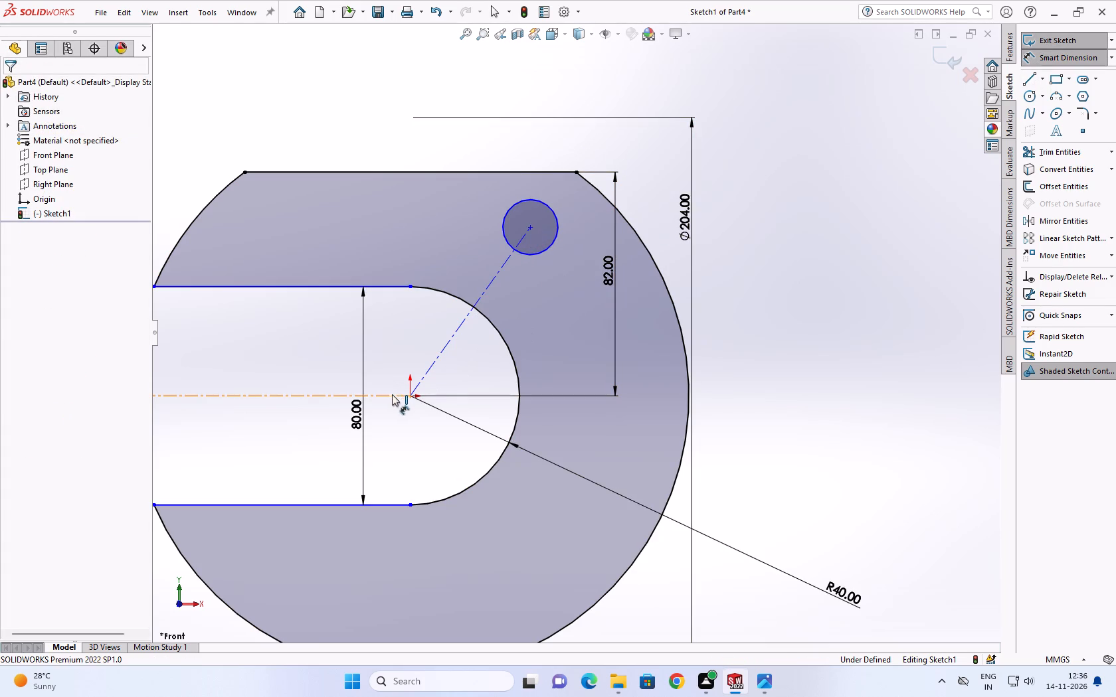
{"action": "left_click", "coordinate": [430, 366]}
{"action": "left_click", "coordinate": [460, 380]}
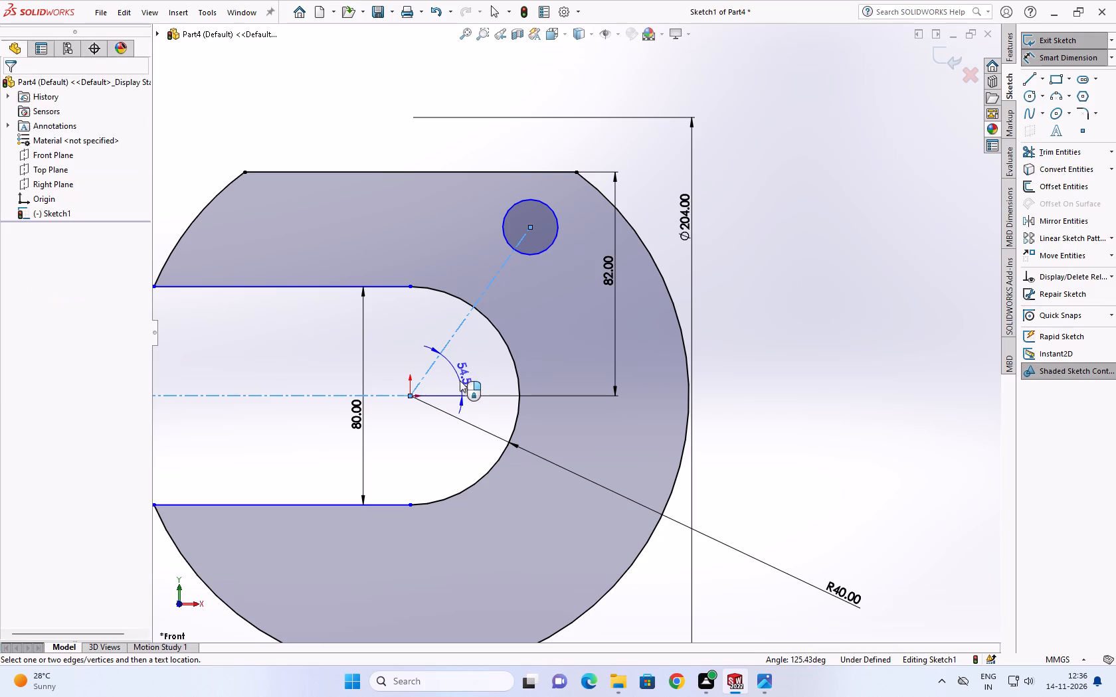
{"action": "left_click", "coordinate": [766, 678]}
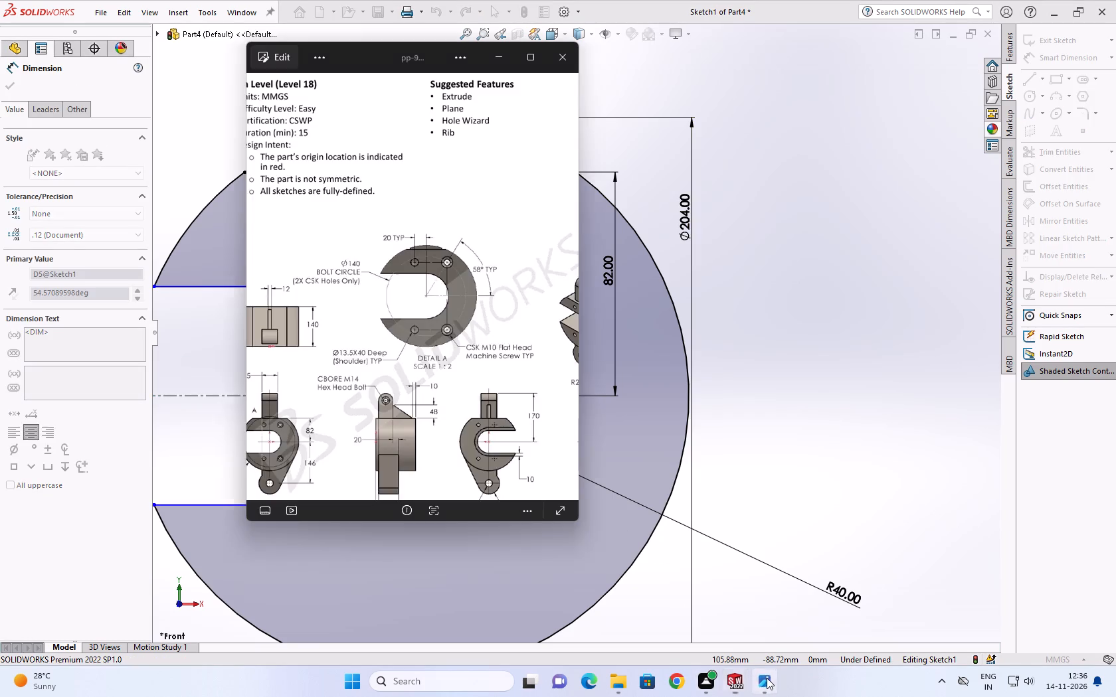
{"action": "scroll", "coordinate": [452, 414], "scroll_direction": "up", "scroll_amount": 2}
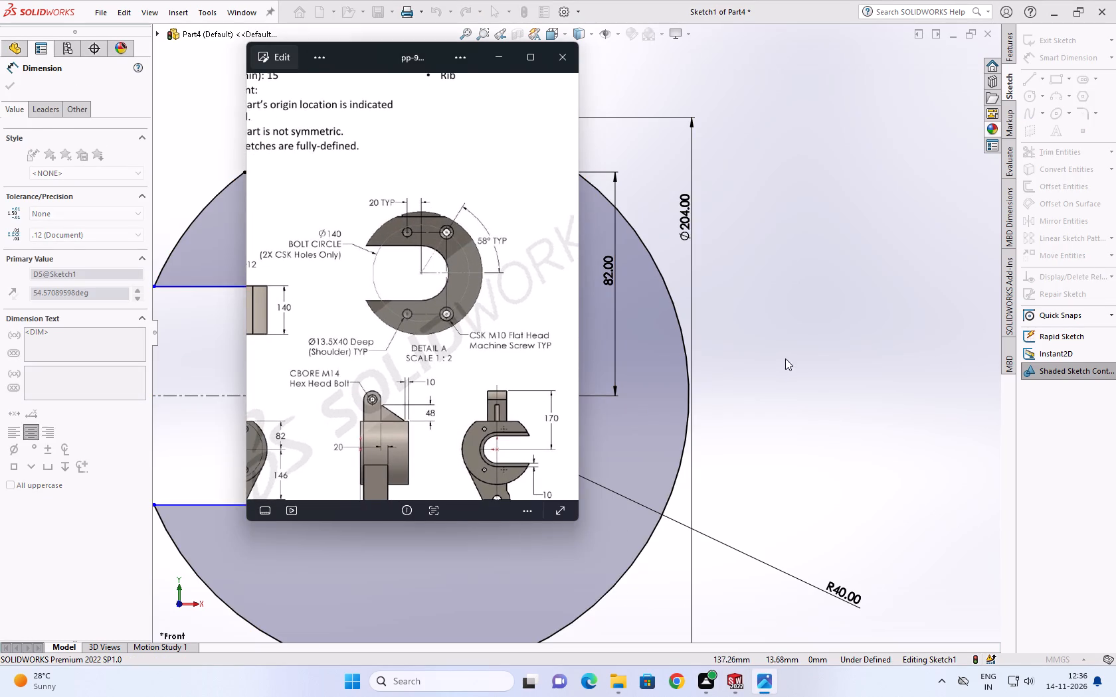
{"action": "left_click", "coordinate": [785, 358]}
{"action": "left_click", "coordinate": [465, 394]}
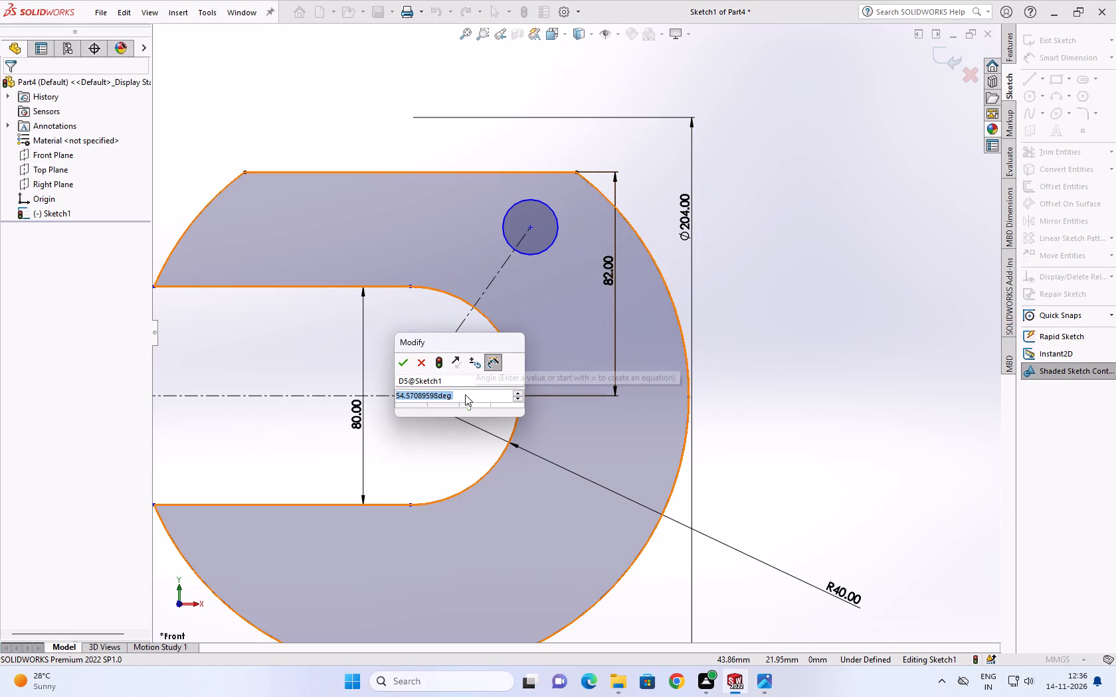
{"action": "type", "text": "58"}
{"action": "key", "text": "Return"}
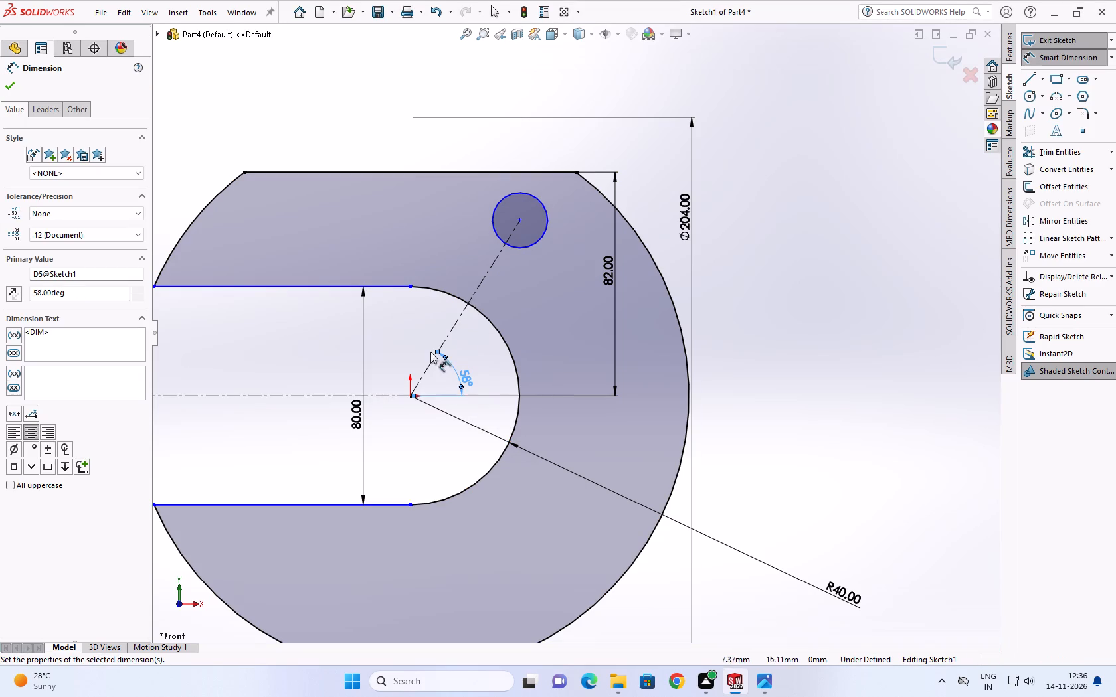
Dimension the circle at the end of the slanted centreline with a 10 mm diameter, consulting the reference drawing's M10 screw callout.
{"action": "scroll", "coordinate": [457, 331], "scroll_direction": "down", "scroll_amount": 2}
{"action": "left_click", "coordinate": [599, 182]}
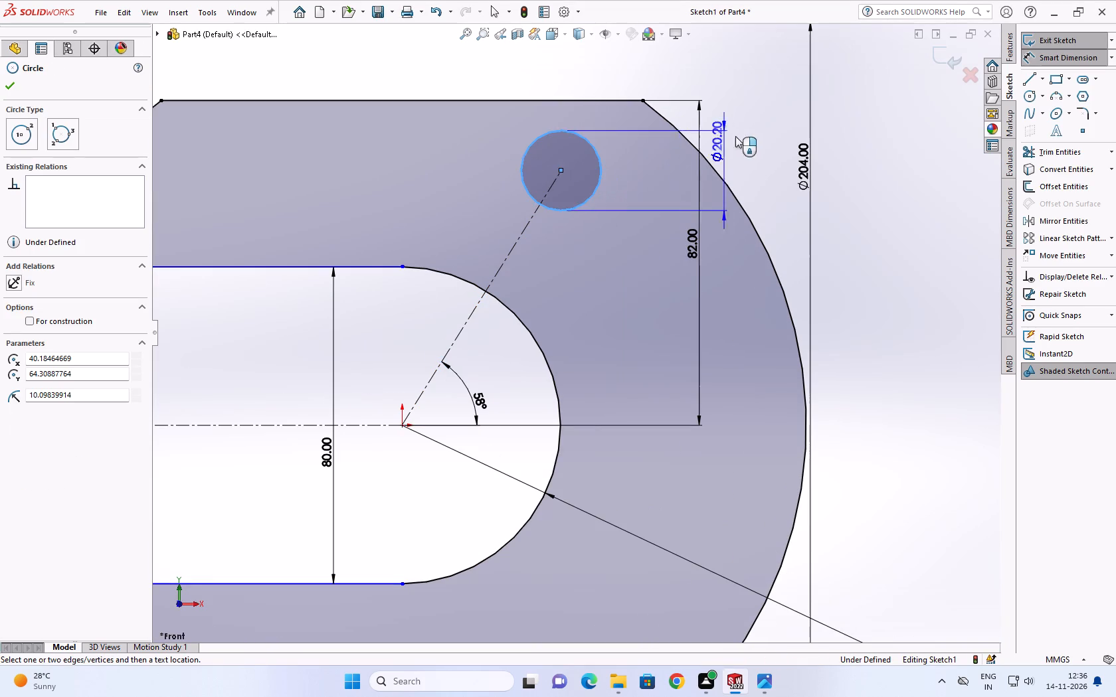
{"action": "left_click", "coordinate": [762, 114]}
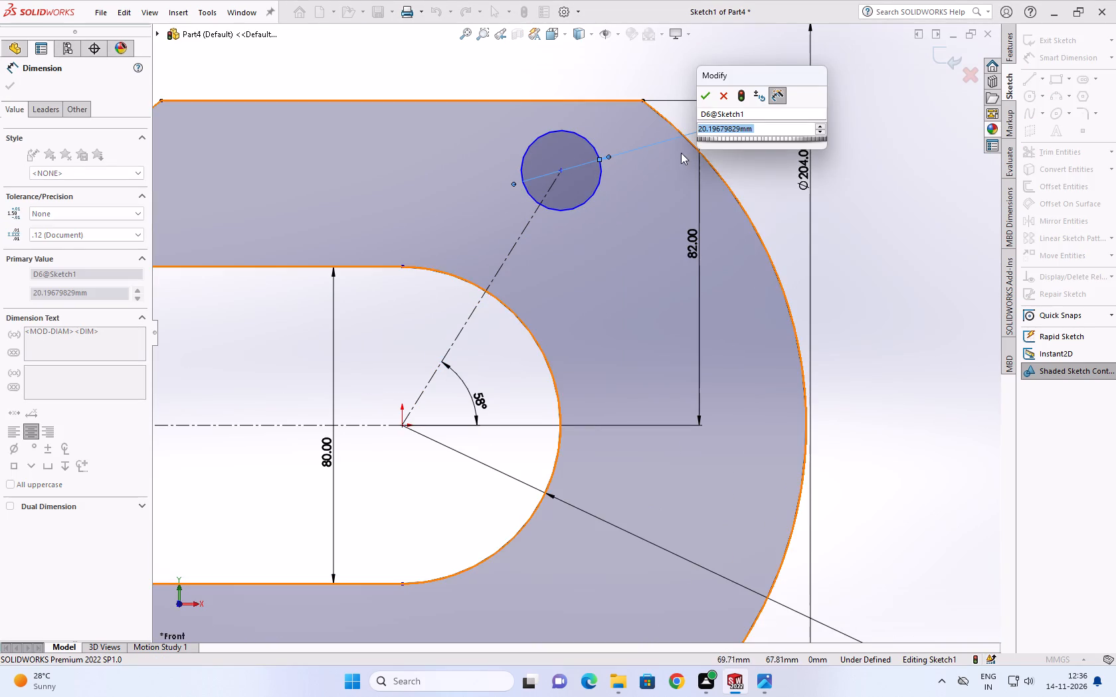
{"action": "left_click", "coordinate": [774, 687]}
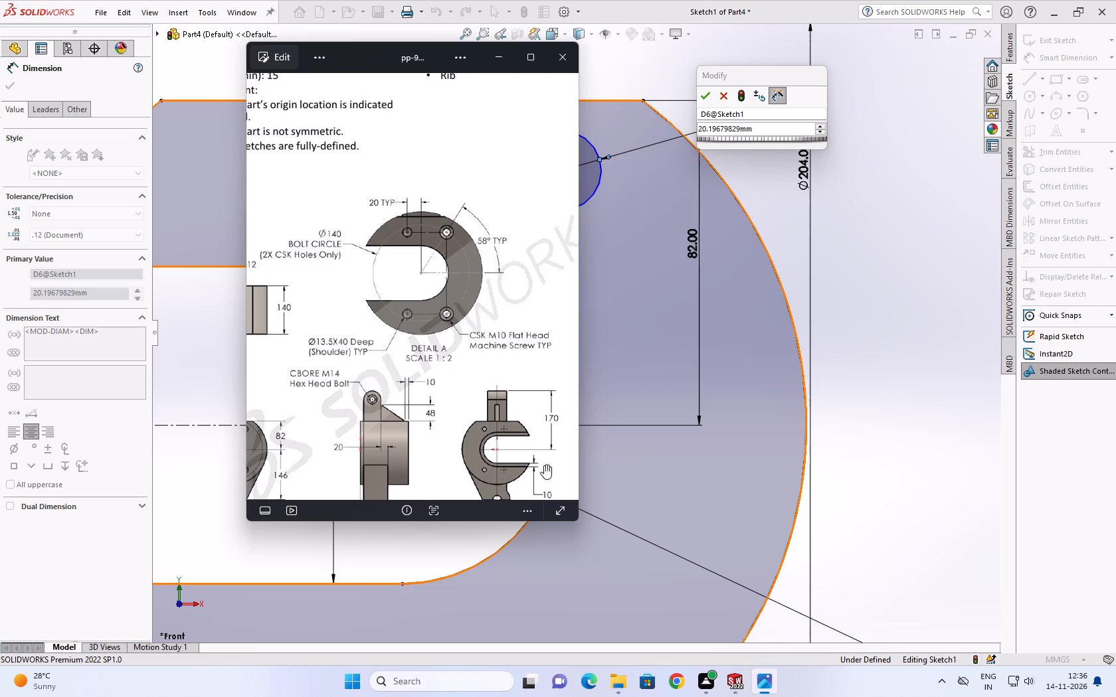
{"action": "scroll", "coordinate": [454, 224], "scroll_direction": "up", "scroll_amount": 3}
{"action": "scroll", "coordinate": [466, 274], "scroll_direction": "down", "scroll_amount": 1}
{"action": "scroll", "coordinate": [486, 346], "scroll_direction": "down", "scroll_amount": 1}
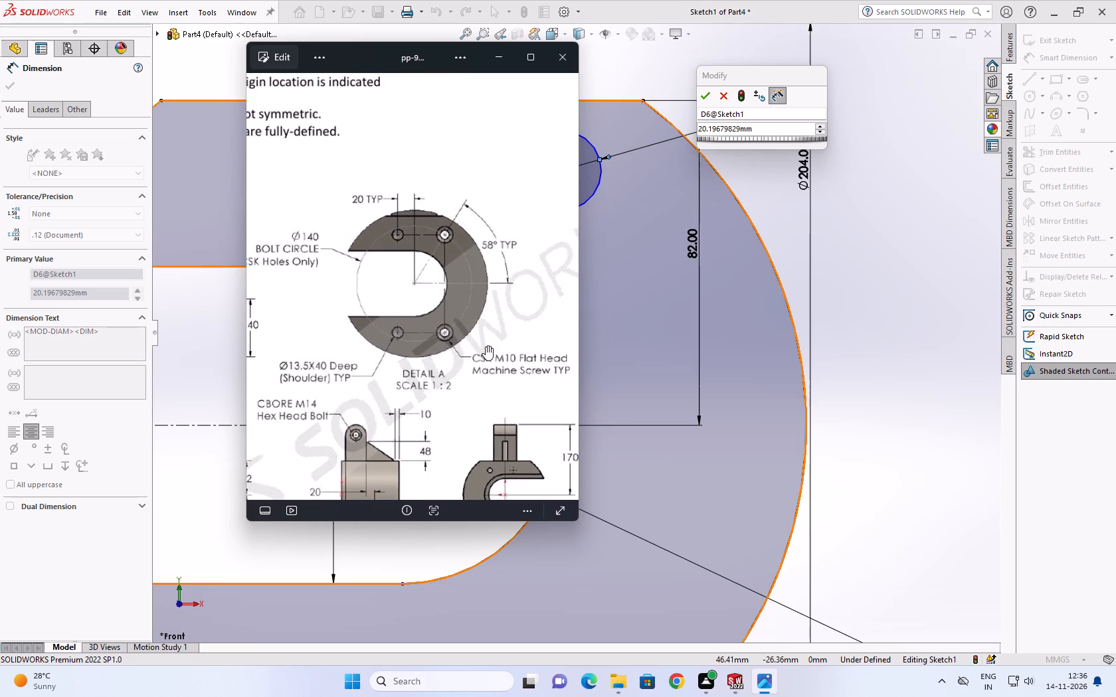
{"action": "left_click", "coordinate": [769, 135]}
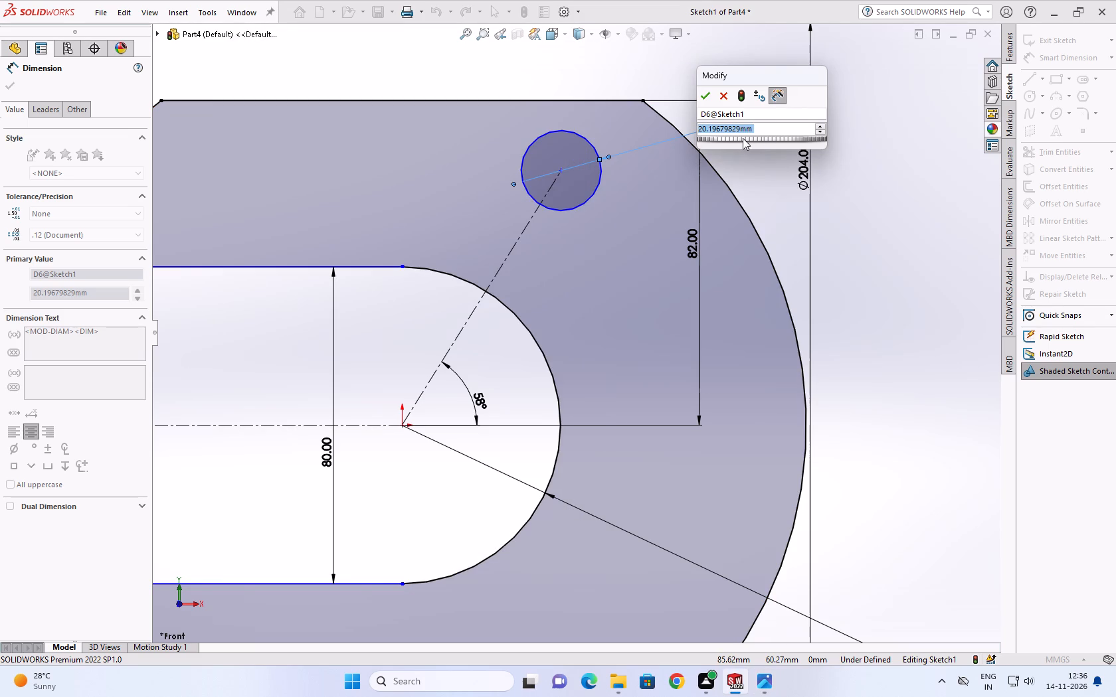
{"action": "type", "text": "10"}
{"action": "key", "text": "Return"}
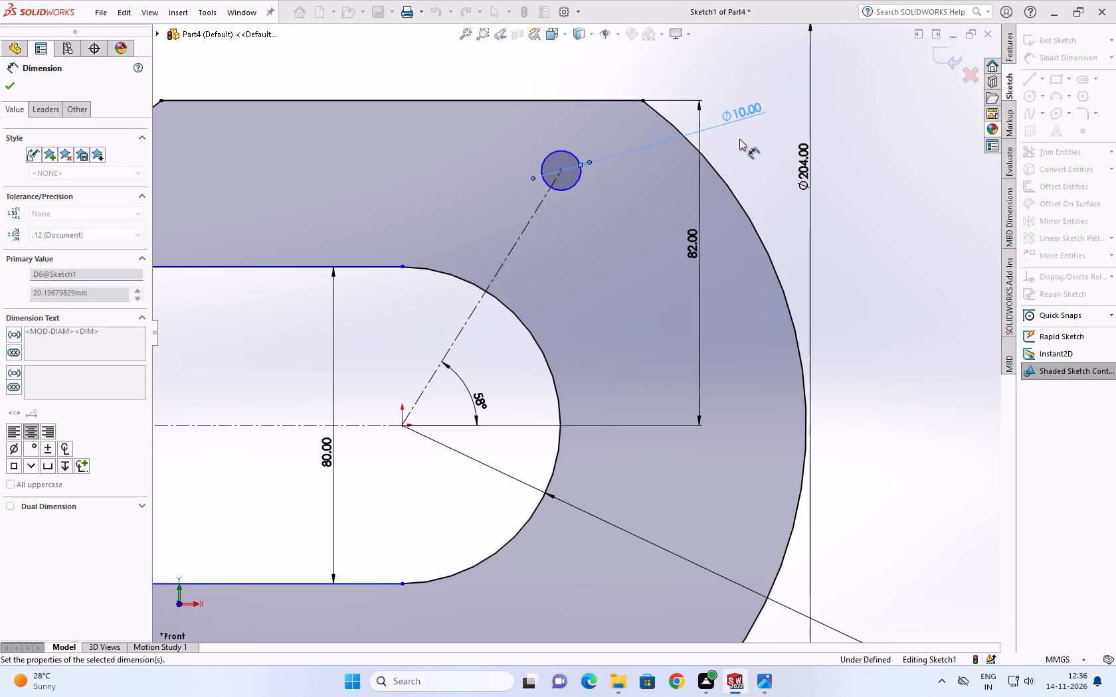
After checking Detail A in Photos, draw a second circle level with the 10 mm circle, centred about 31 mm left of the origin.
{"action": "scroll", "coordinate": [547, 273], "scroll_direction": "up", "scroll_amount": 2}
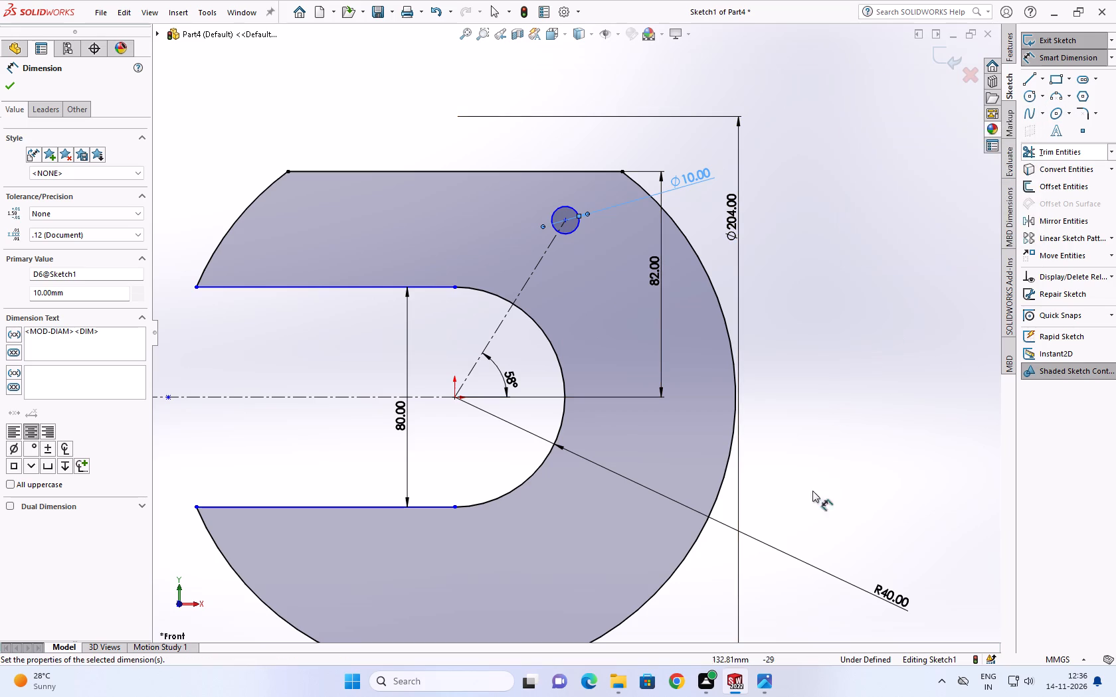
{"action": "left_click", "coordinate": [762, 676]}
{"action": "scroll", "coordinate": [365, 307], "scroll_direction": "up", "scroll_amount": 2}
{"action": "scroll", "coordinate": [437, 391], "scroll_direction": "up", "scroll_amount": 1}
{"action": "scroll", "coordinate": [438, 392], "scroll_direction": "down", "scroll_amount": 2}
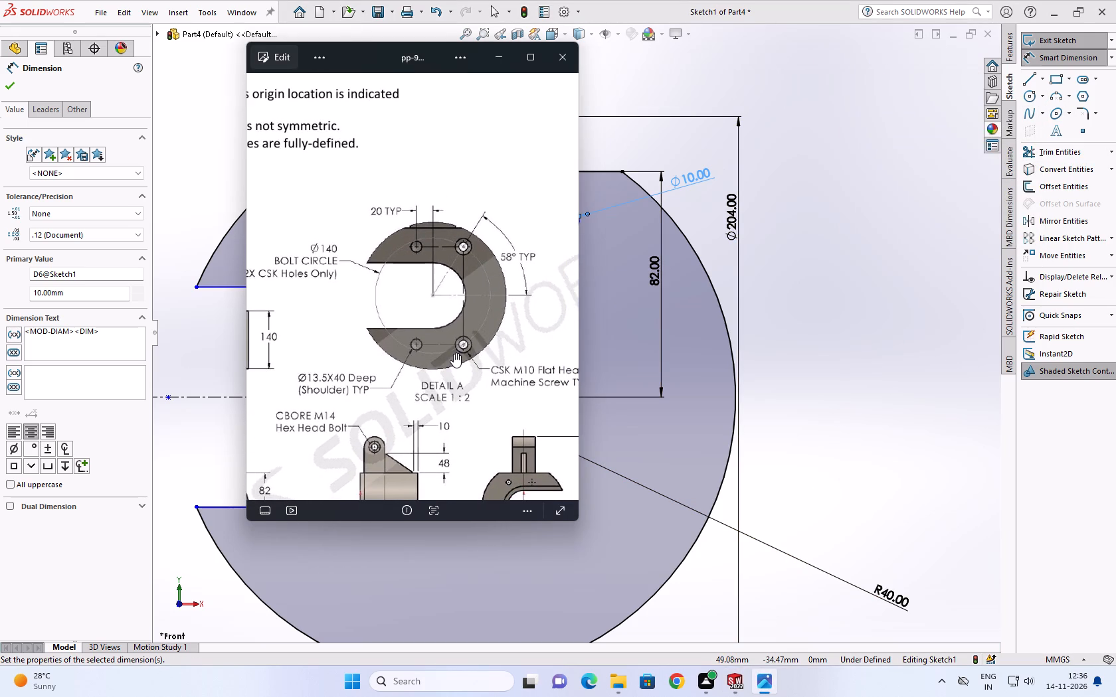
{"action": "left_click", "coordinate": [1027, 92]}
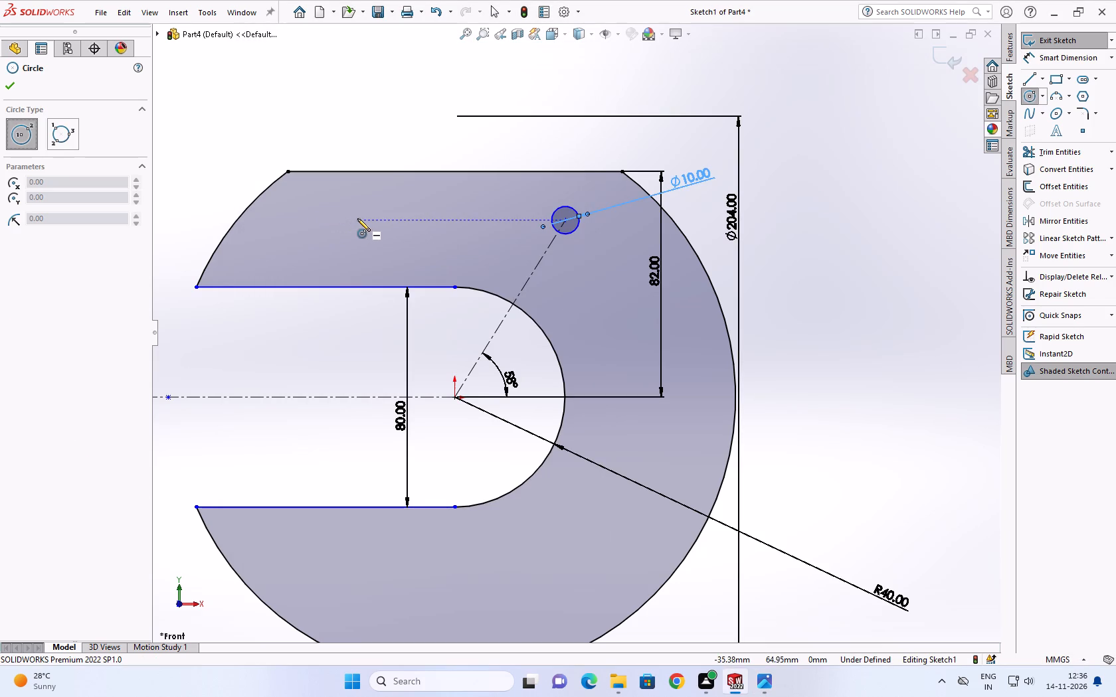
{"action": "left_click", "coordinate": [369, 219]}
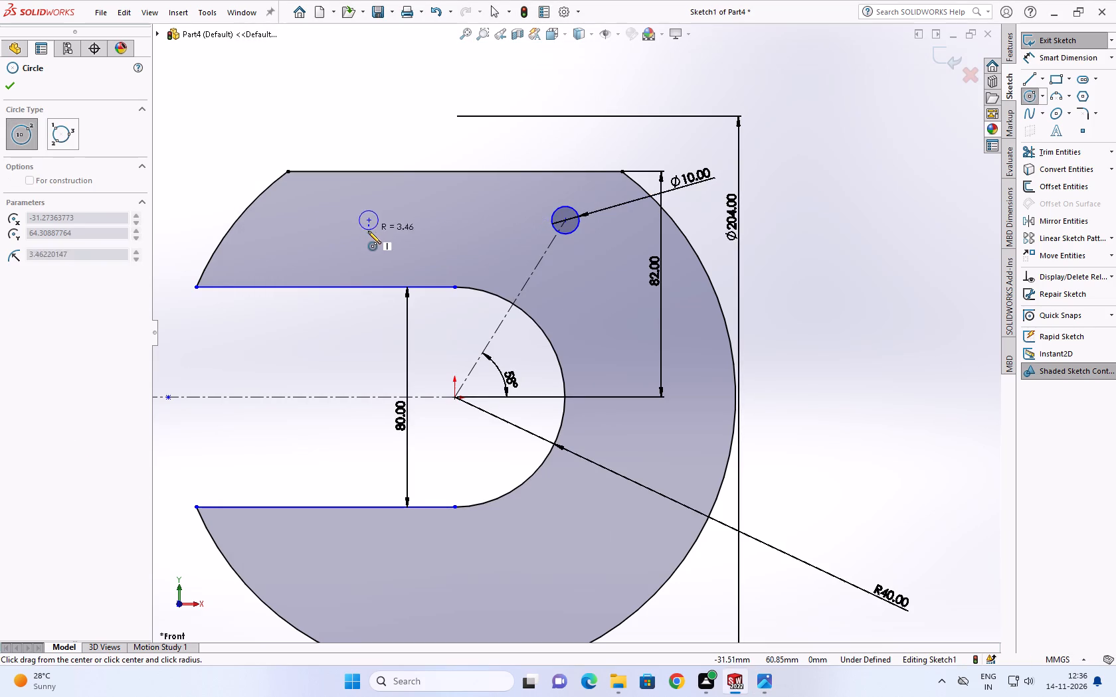
{"action": "left_click", "coordinate": [367, 235]}
Dimension the horizontal distance between the origin and the second circle's centre as 20 mm.
{"action": "left_click", "coordinate": [1024, 49]}
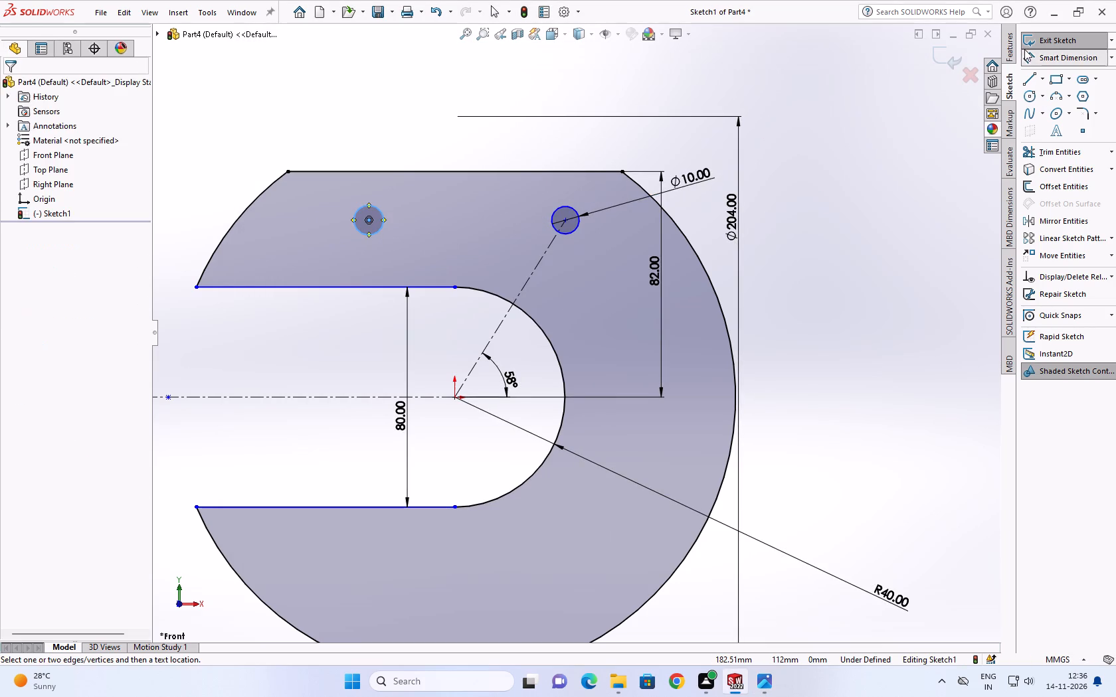
{"action": "left_click", "coordinate": [1034, 52]}
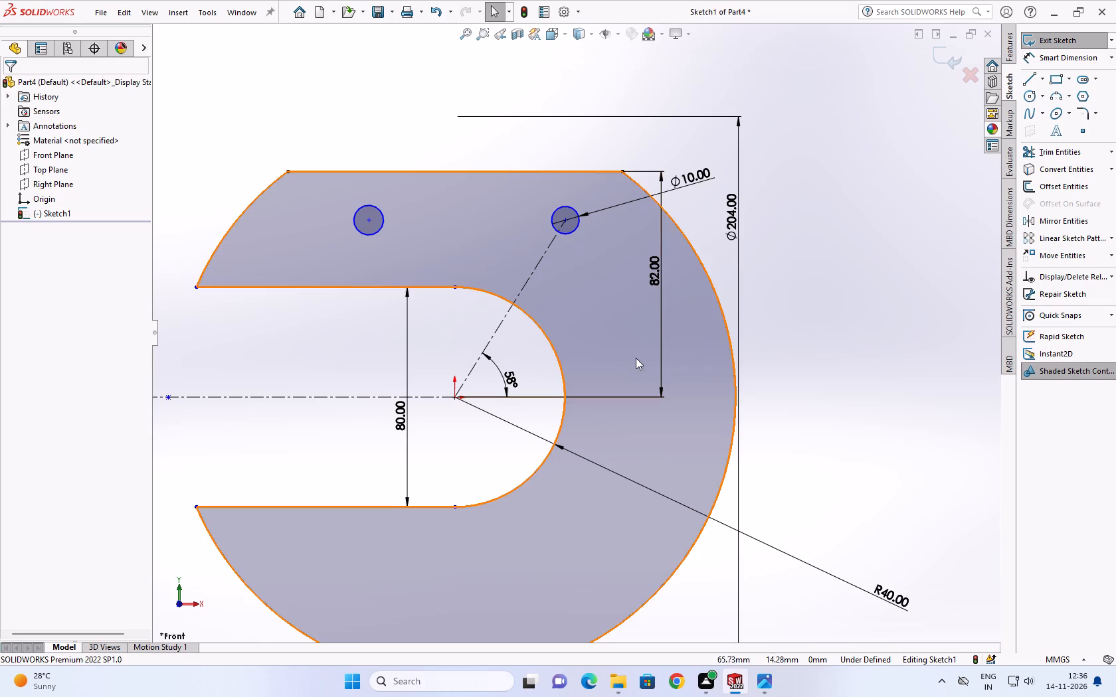
{"action": "left_click", "coordinate": [1022, 60]}
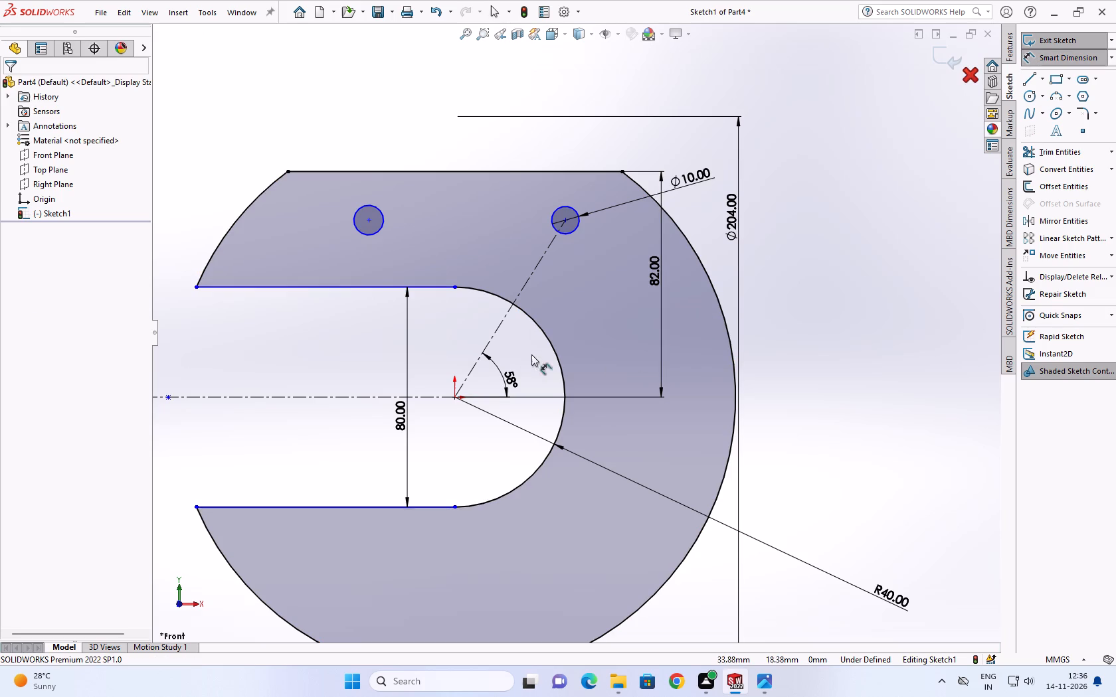
{"action": "left_click", "coordinate": [455, 399]}
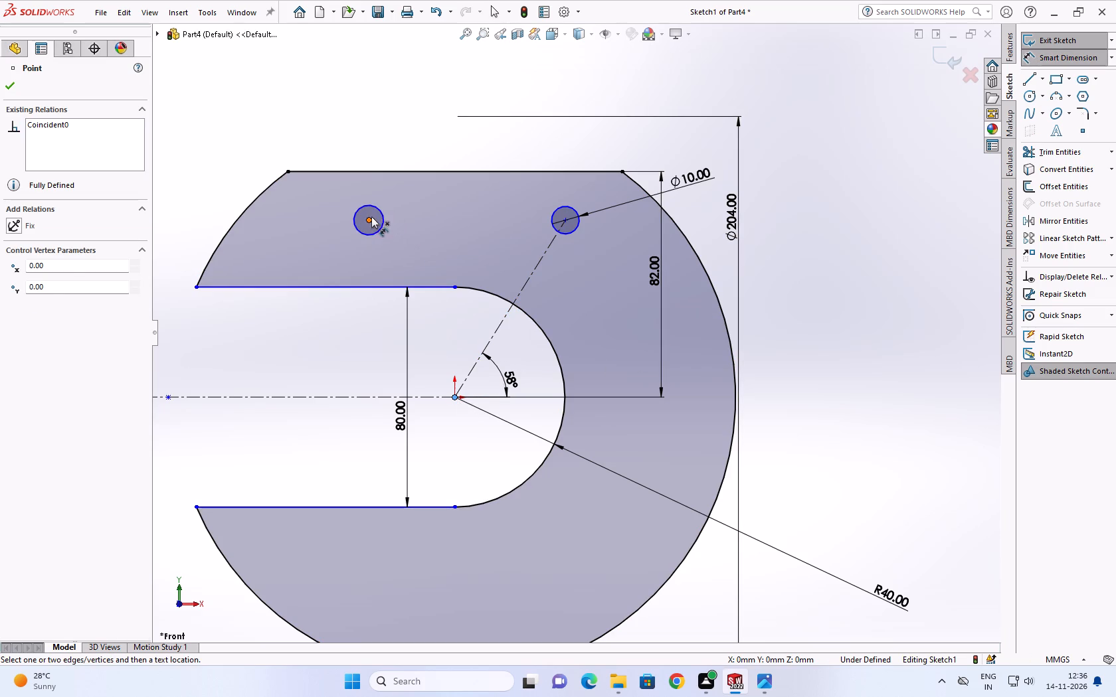
{"action": "left_click", "coordinate": [371, 222]}
{"action": "left_click", "coordinate": [399, 128]}
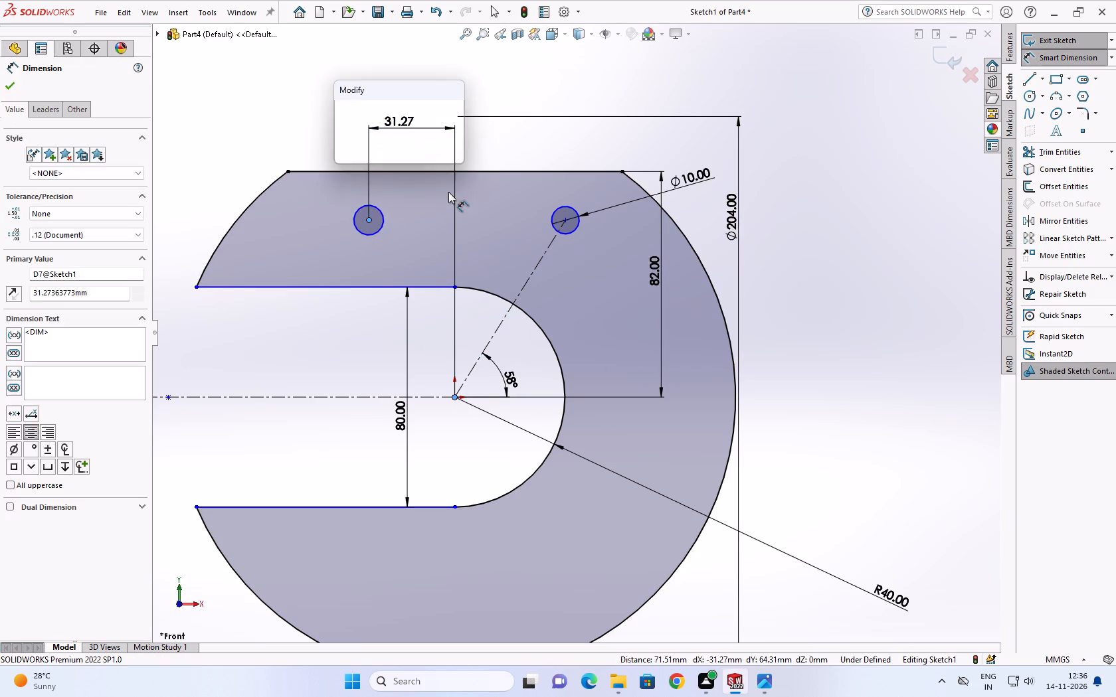
{"action": "type", "text": "20"}
{"action": "key", "text": "Return"}
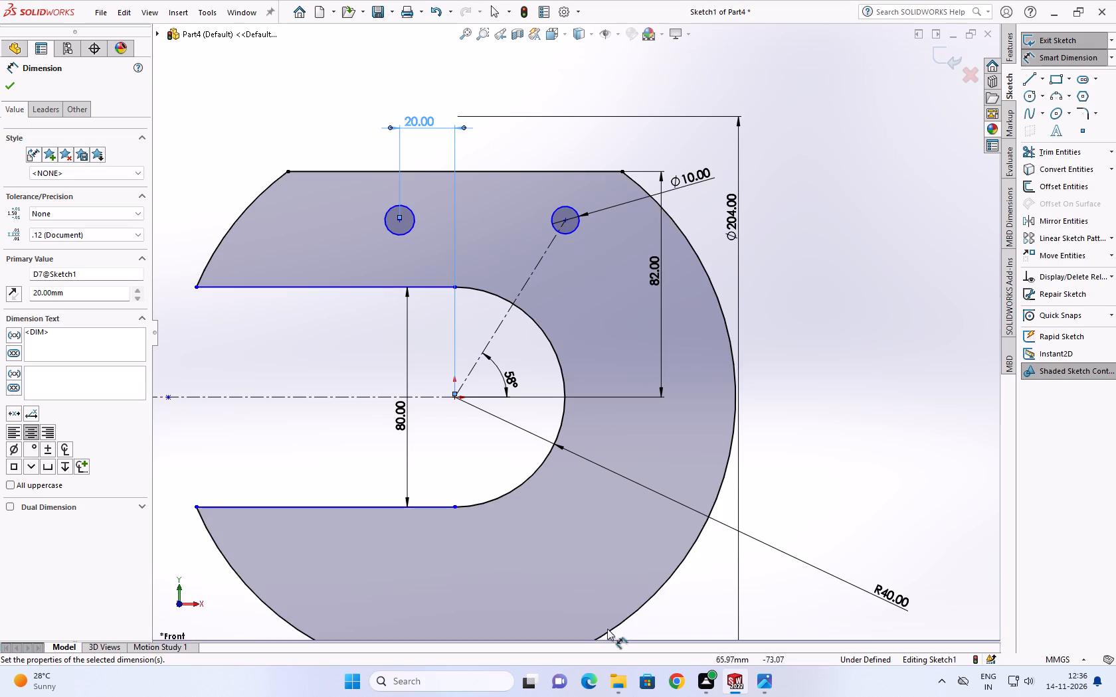
Dimension the second circle with a 13.5 mm diameter, consulting the shoulder hole callout in Detail A of the reference drawing in Photos.
{"action": "left_click", "coordinate": [763, 684]}
{"action": "scroll", "coordinate": [559, 522], "scroll_direction": "up", "scroll_amount": 4}
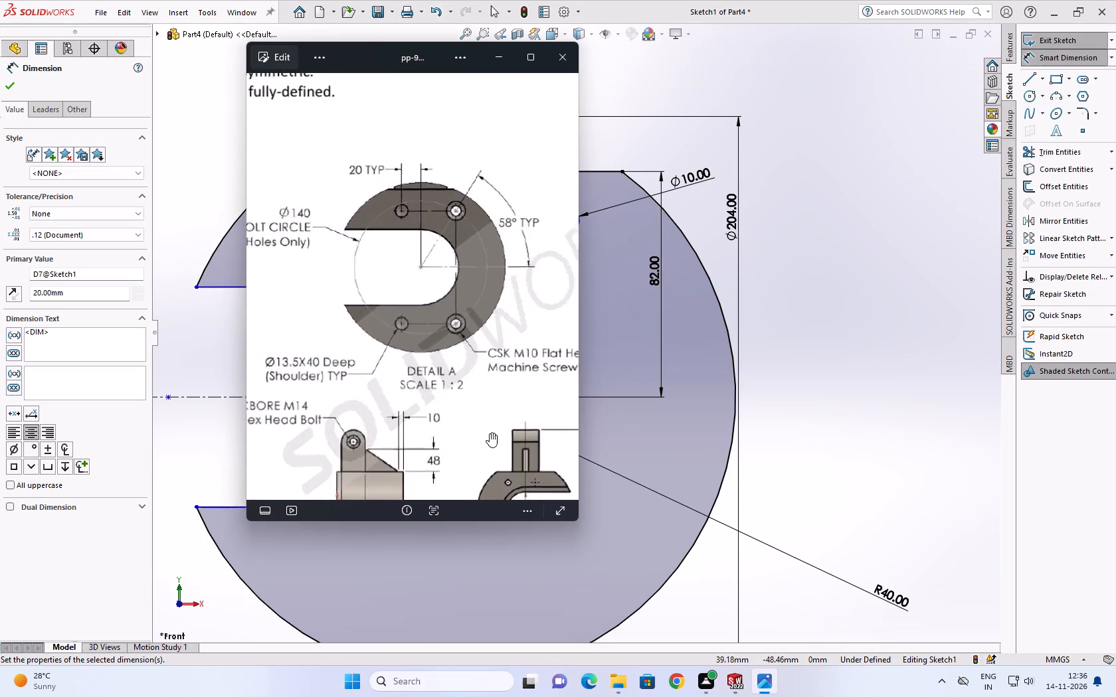
{"action": "scroll", "coordinate": [395, 325], "scroll_direction": "up", "scroll_amount": 1}
{"action": "scroll", "coordinate": [395, 325], "scroll_direction": "down", "scroll_amount": 4}
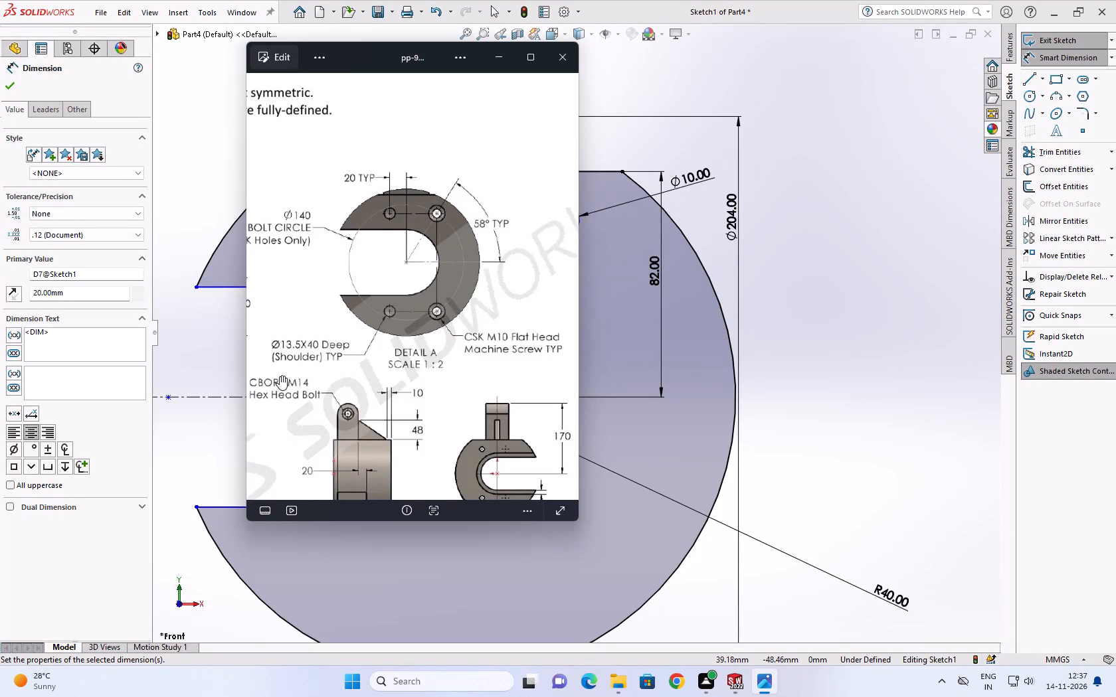
{"action": "scroll", "coordinate": [510, 287], "scroll_direction": "up", "scroll_amount": 1}
{"action": "scroll", "coordinate": [501, 278], "scroll_direction": "down", "scroll_amount": 3}
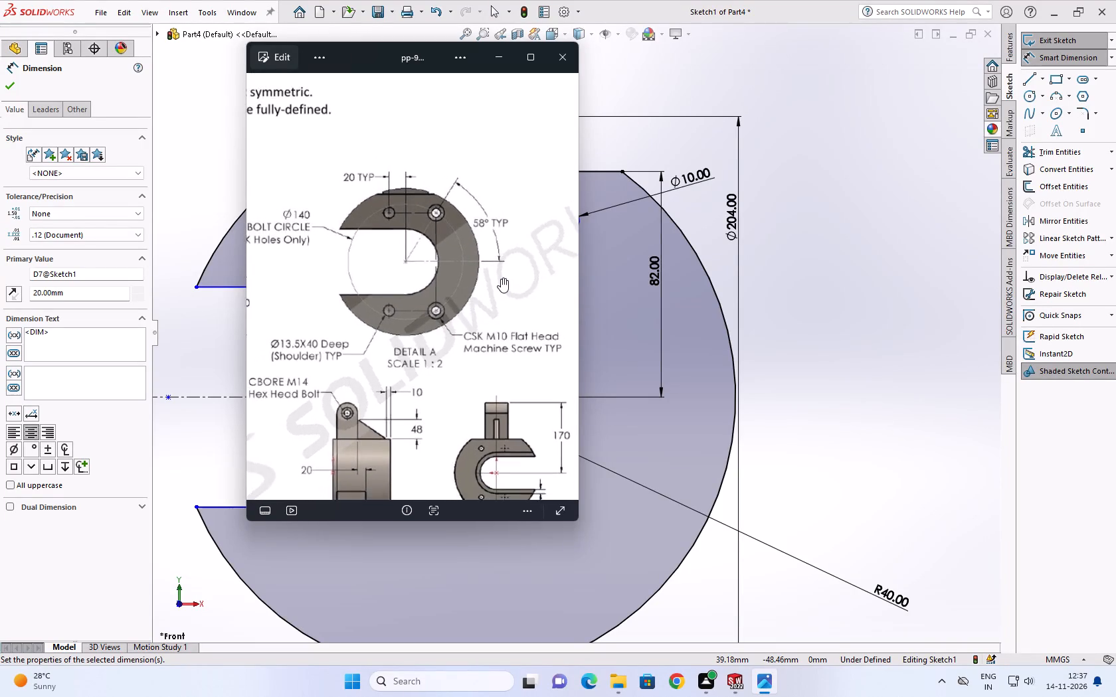
{"action": "scroll", "coordinate": [501, 278], "scroll_direction": "down", "scroll_amount": 3}
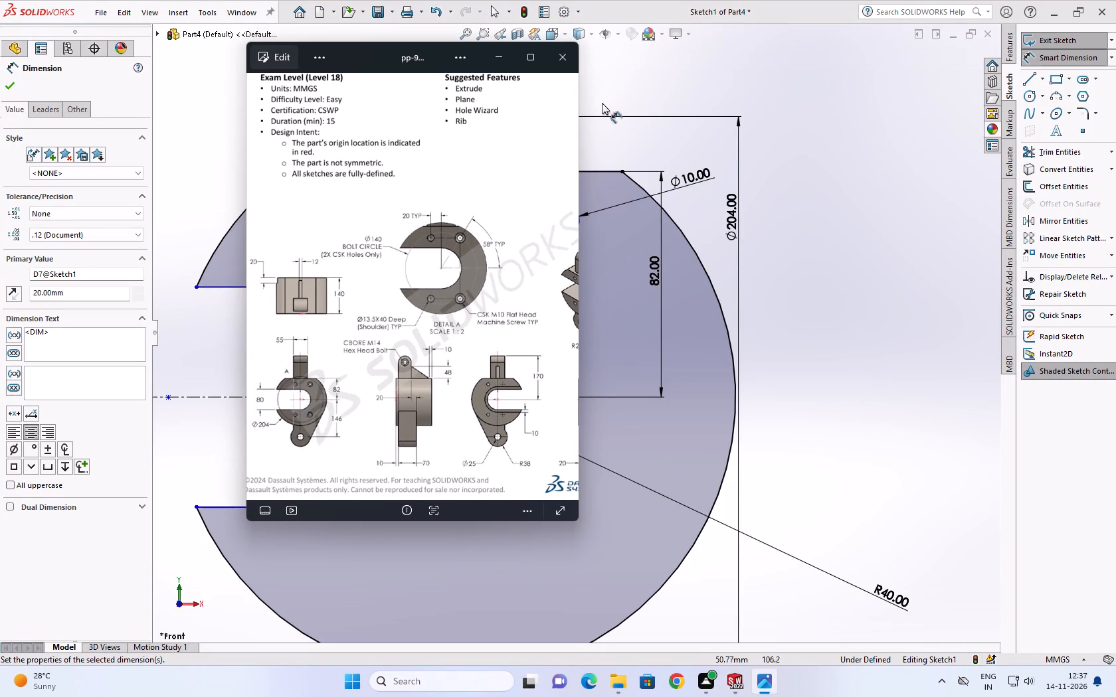
{"action": "left_click", "coordinate": [615, 95]}
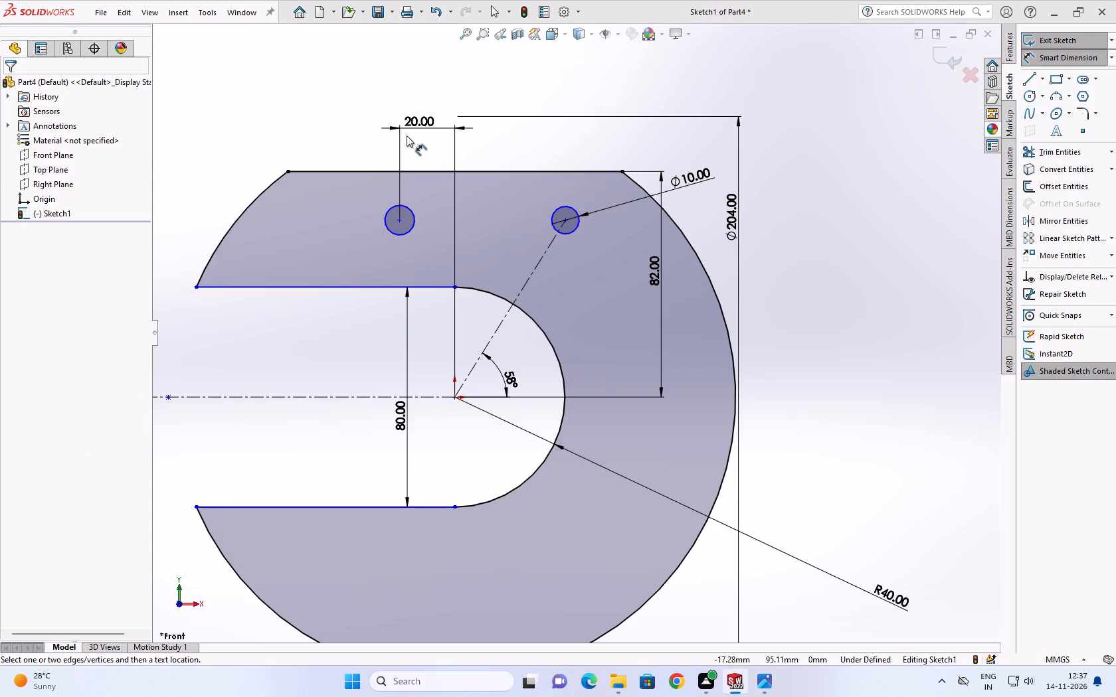
{"action": "left_click", "coordinate": [388, 229]}
{"action": "left_click", "coordinate": [357, 231]}
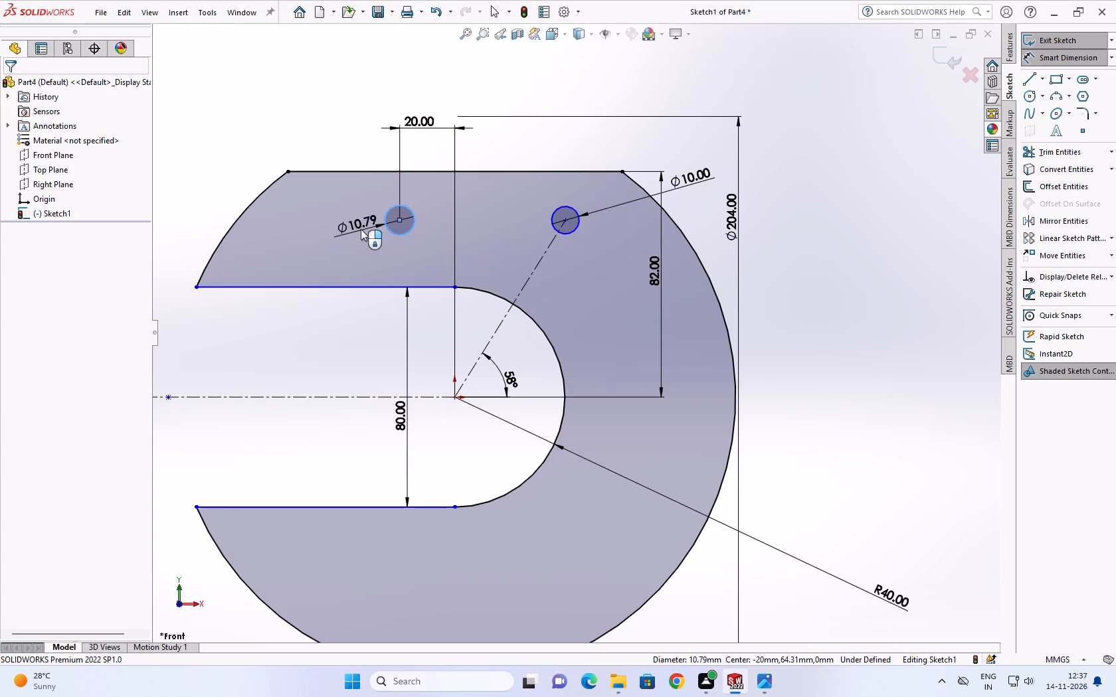
{"action": "type", "text": "13.5"}
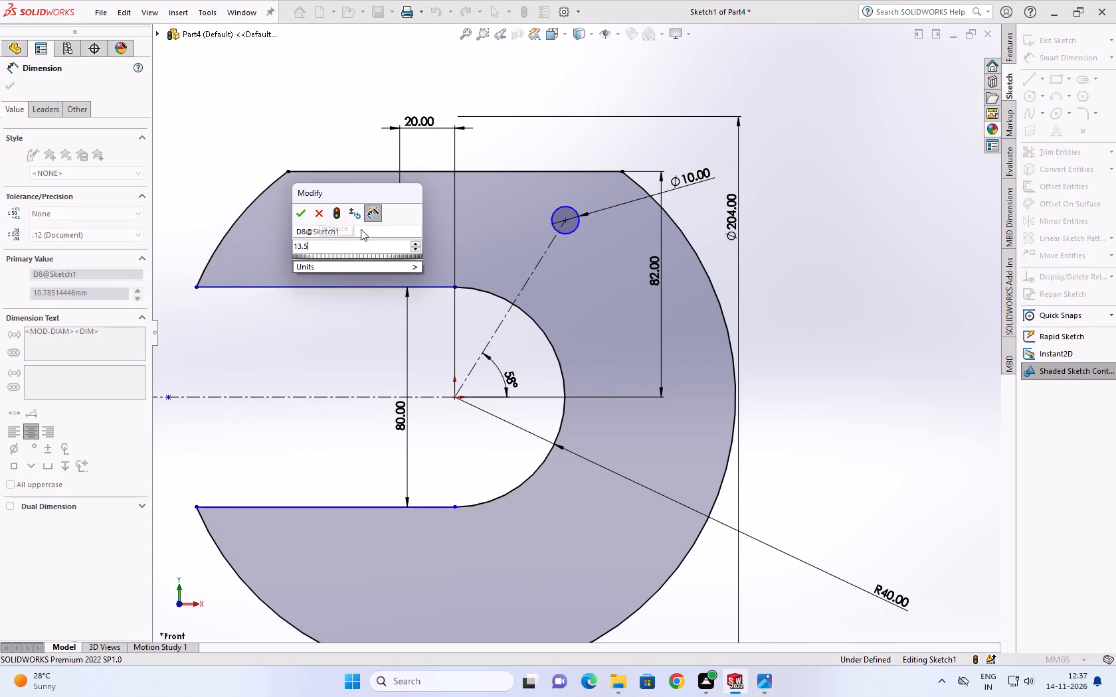
{"action": "key", "text": "Return"}
{"action": "scroll", "coordinate": [416, 238], "scroll_direction": "down", "scroll_amount": 2}
{"action": "scroll", "coordinate": [517, 244], "scroll_direction": "up", "scroll_amount": 1}
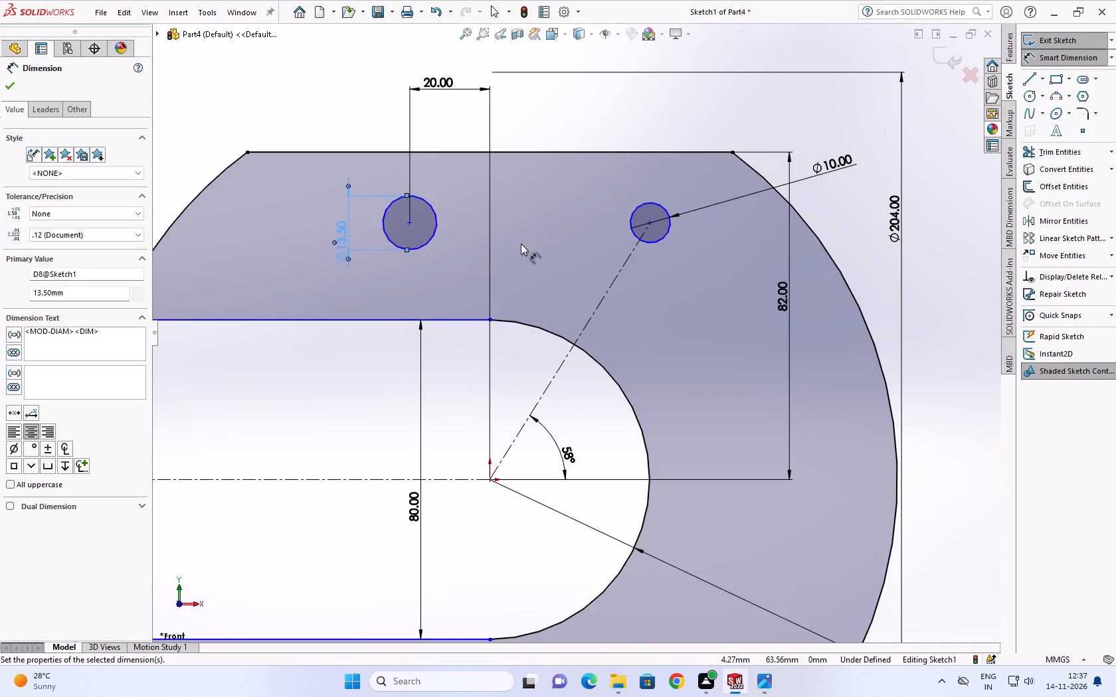
{"action": "scroll", "coordinate": [521, 244], "scroll_direction": "up", "scroll_amount": 2}
{"action": "left_click", "coordinate": [5, 90]}
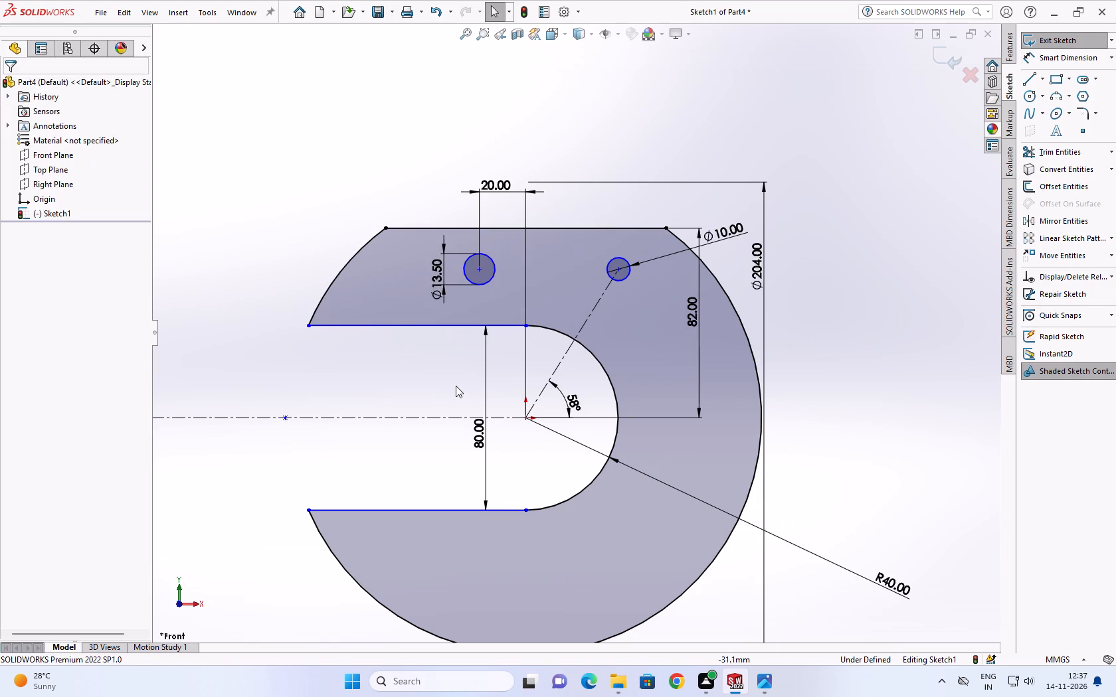
Mirror the 13.5 mm and 10 mm circles about the slot's horizontal centreline, keeping the originals.
{"action": "scroll", "coordinate": [456, 386], "scroll_direction": "up", "scroll_amount": 2}
{"action": "scroll", "coordinate": [457, 398], "scroll_direction": "down", "scroll_amount": 1}
{"action": "middle_click_drag", "start_coordinate": [456, 400], "coordinate": [480, 382]}
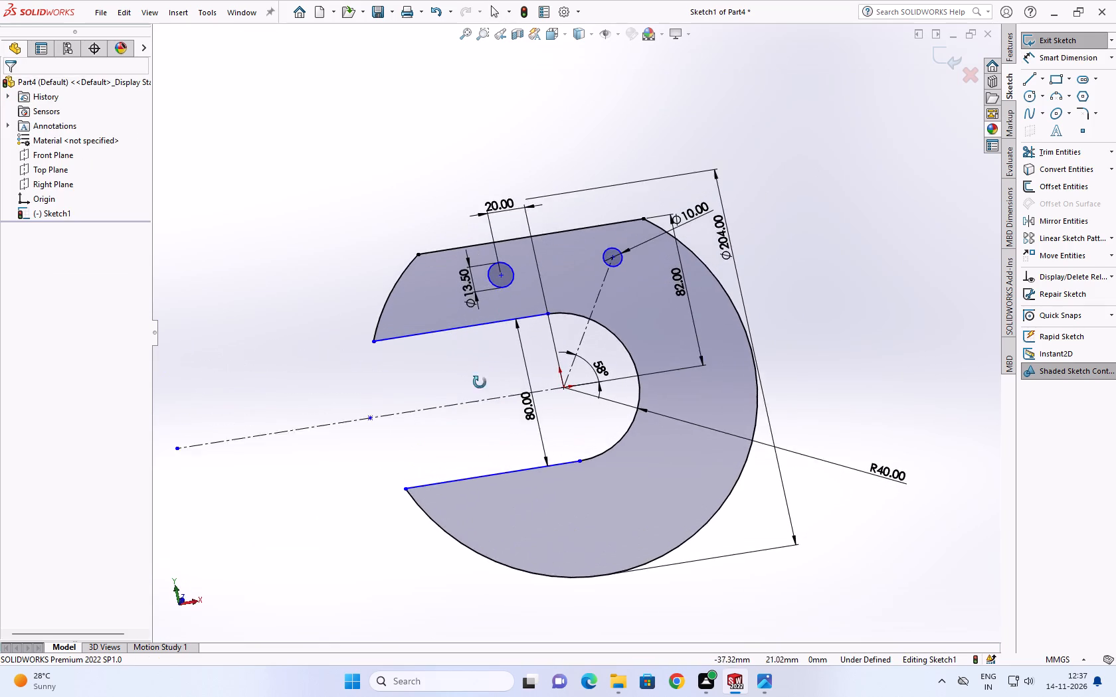
{"action": "middle_click_drag", "start_coordinate": [480, 382], "coordinate": [470, 465]}
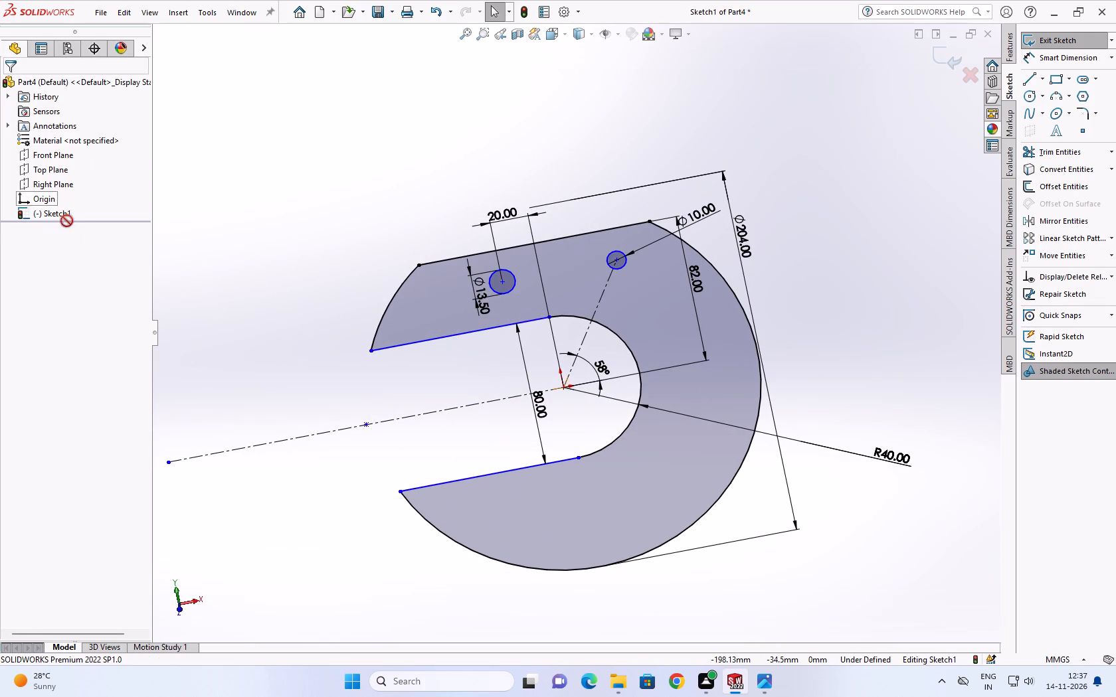
{"action": "left_click", "coordinate": [69, 214]}
{"action": "left_click", "coordinate": [106, 196]}
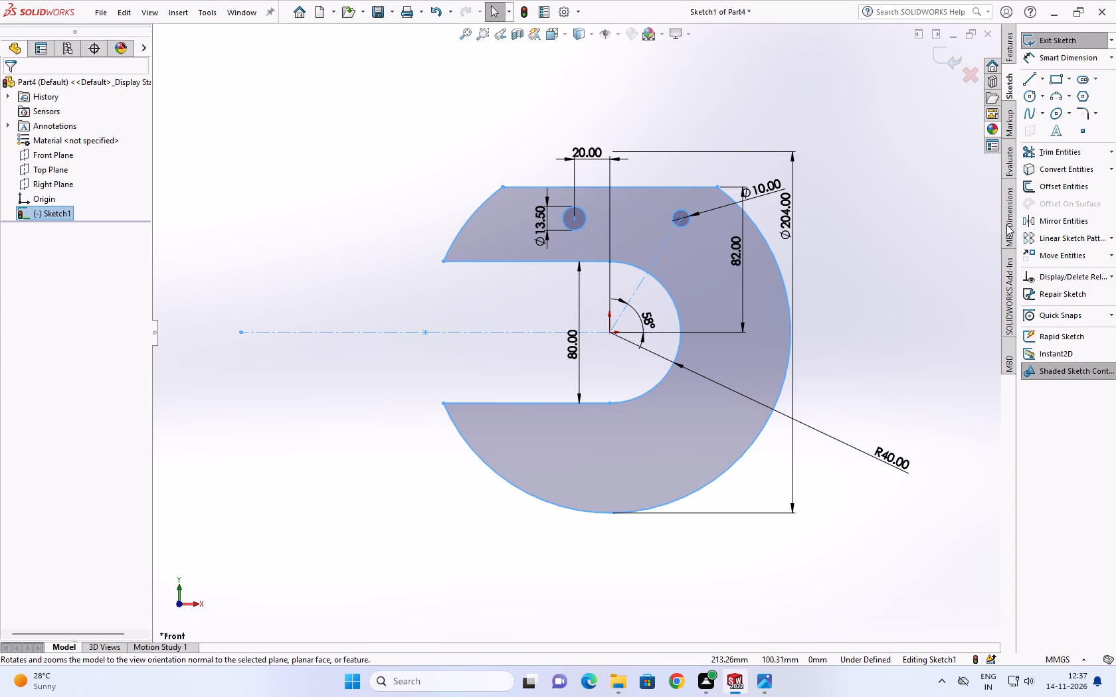
{"action": "key", "text": "Escape"}
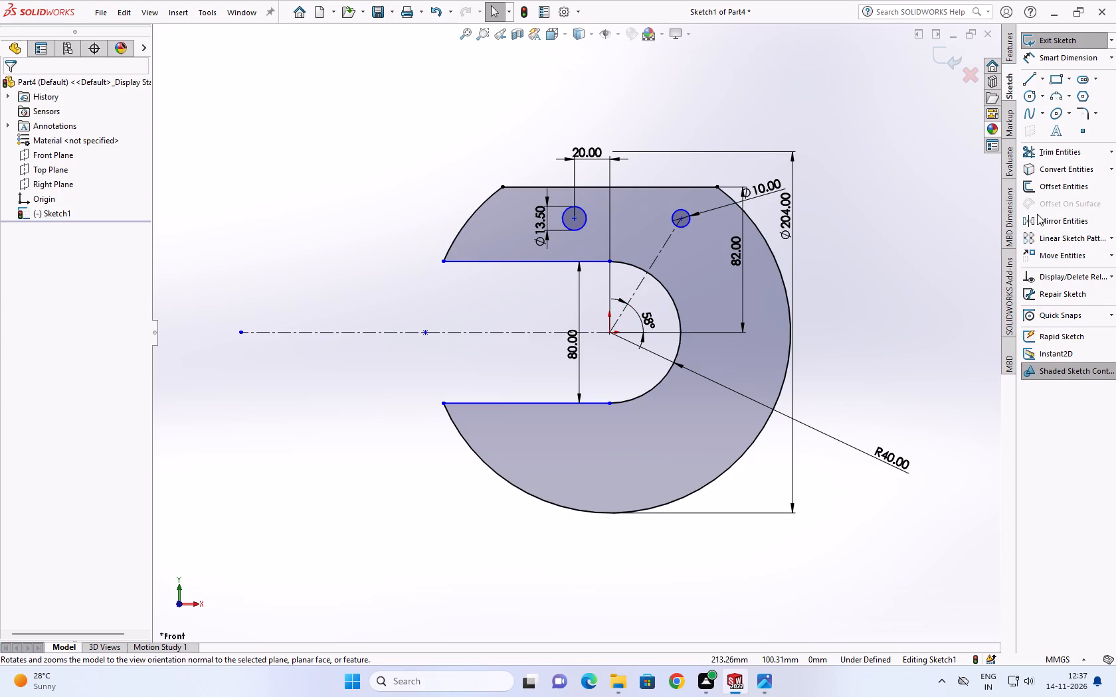
{"action": "left_click", "coordinate": [1037, 216]}
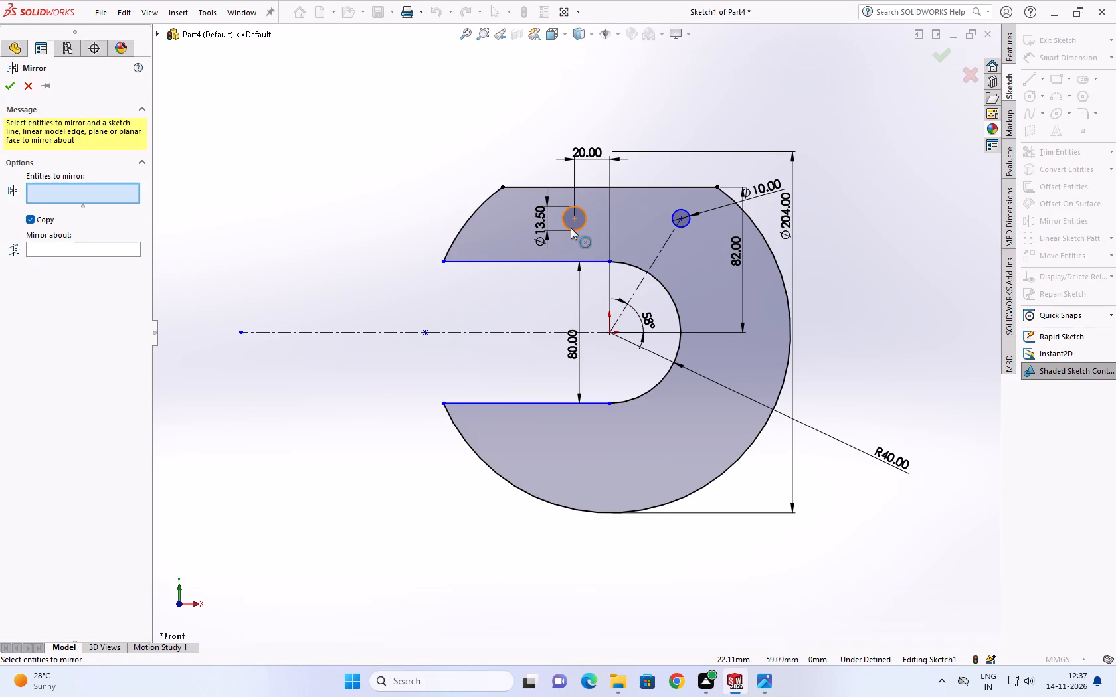
{"action": "left_click", "coordinate": [571, 228]}
{"action": "left_click", "coordinate": [678, 226]}
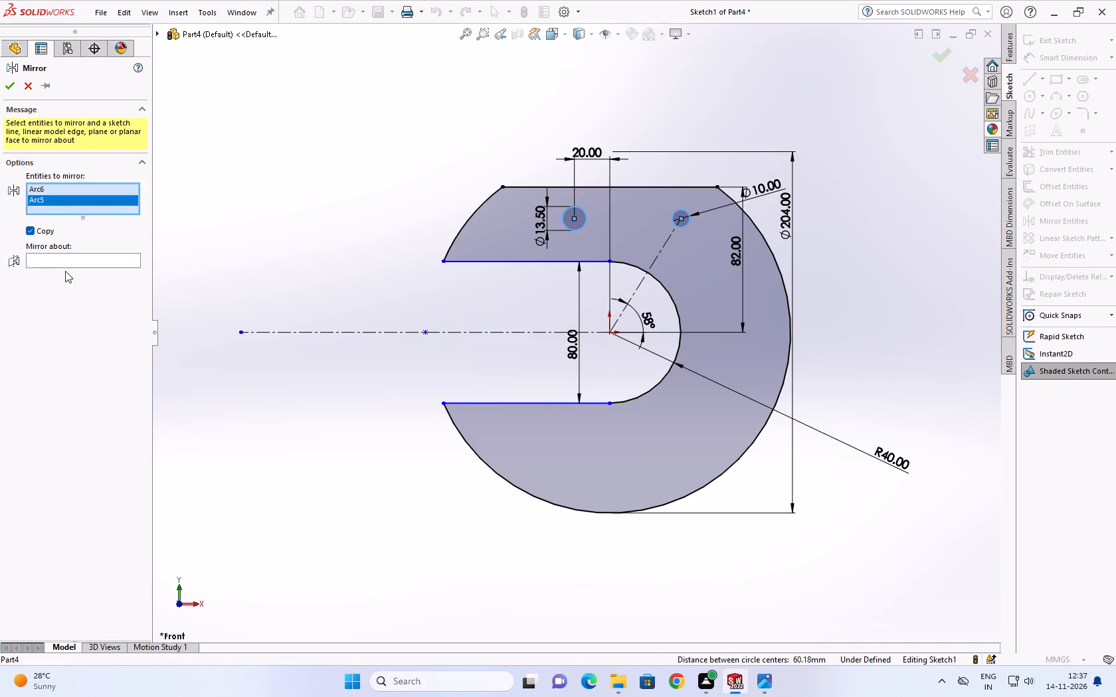
{"action": "left_click", "coordinate": [60, 253]}
{"action": "left_click", "coordinate": [63, 263]}
{"action": "left_click", "coordinate": [63, 263]}
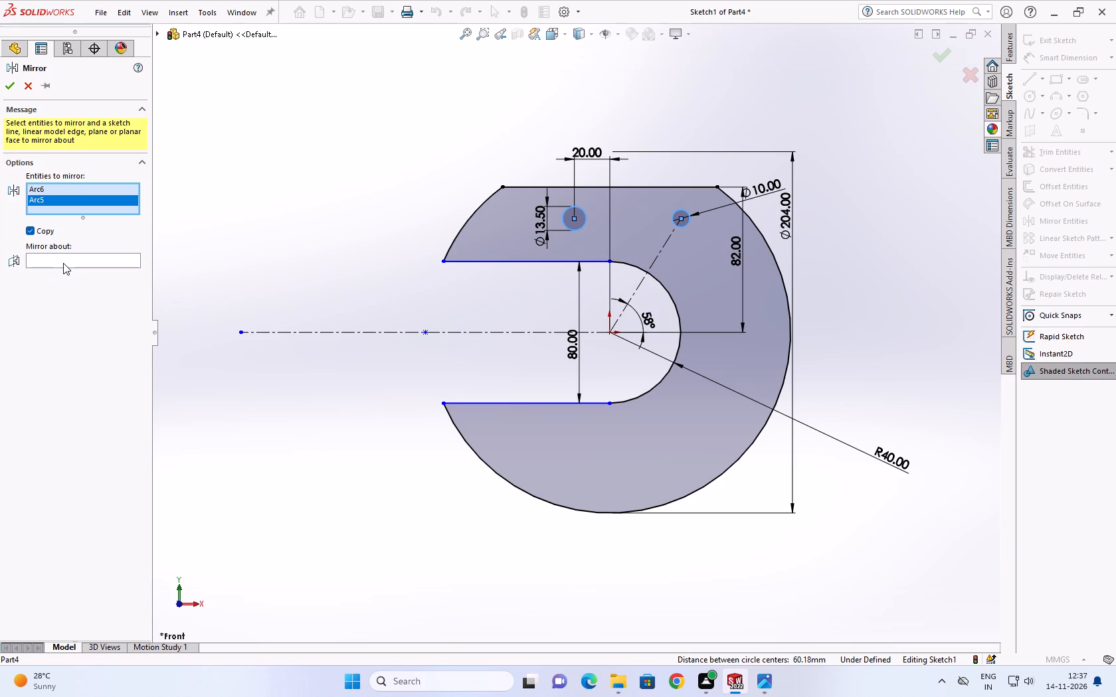
{"action": "left_click", "coordinate": [62, 264]}
{"action": "left_click", "coordinate": [63, 262]}
{"action": "left_click", "coordinate": [483, 331]}
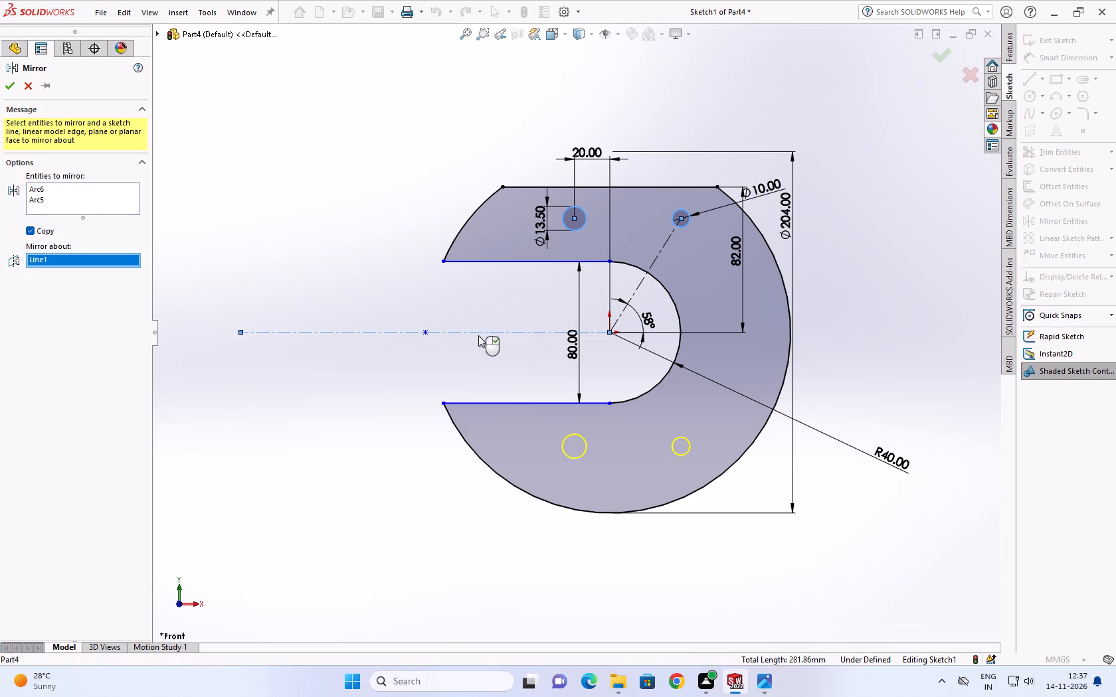
{"action": "left_click", "coordinate": [15, 78]}
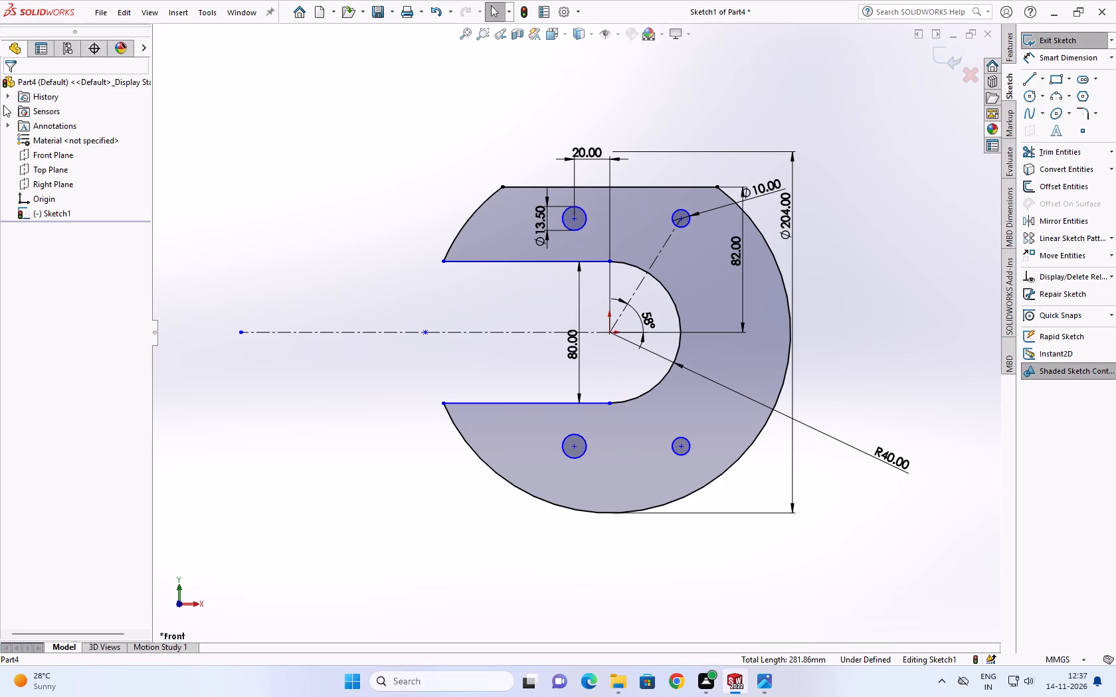
Add a horizontal relation between the centres of the upper 13.5 mm and 10 mm circles.
{"action": "scroll", "coordinate": [576, 216], "scroll_direction": "down", "scroll_amount": 3}
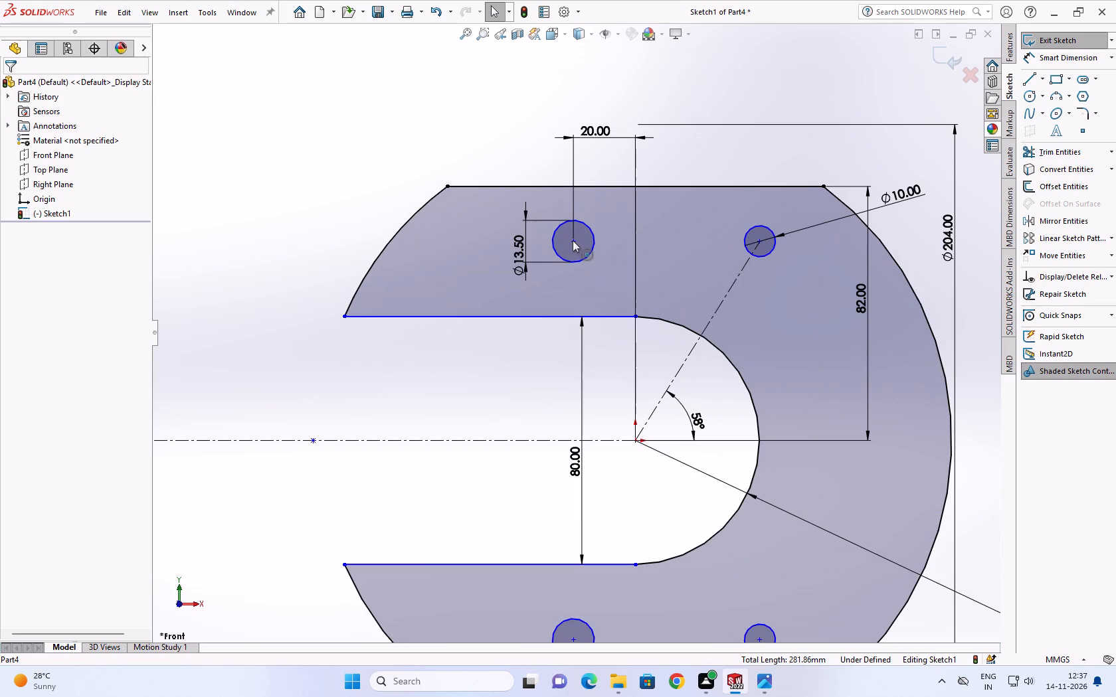
{"action": "left_click", "coordinate": [573, 240]}
{"action": "key", "text": "Escape"}
{"action": "key", "text": "Escape"}
{"action": "key", "text": "Escape"}
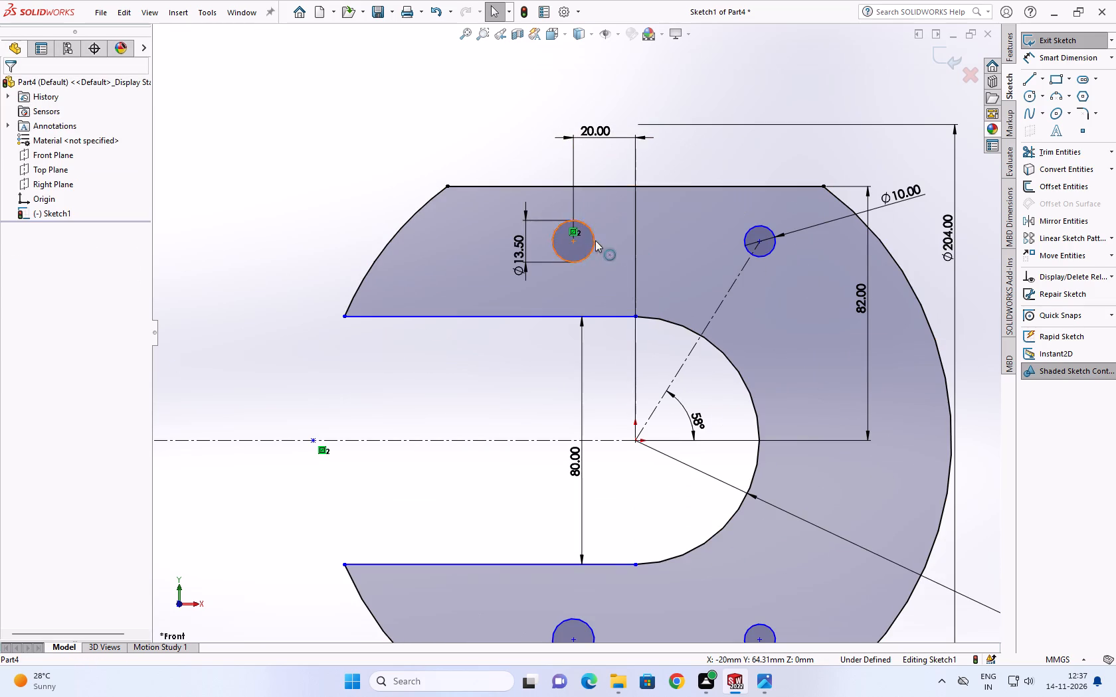
{"action": "left_click", "coordinate": [571, 240]}
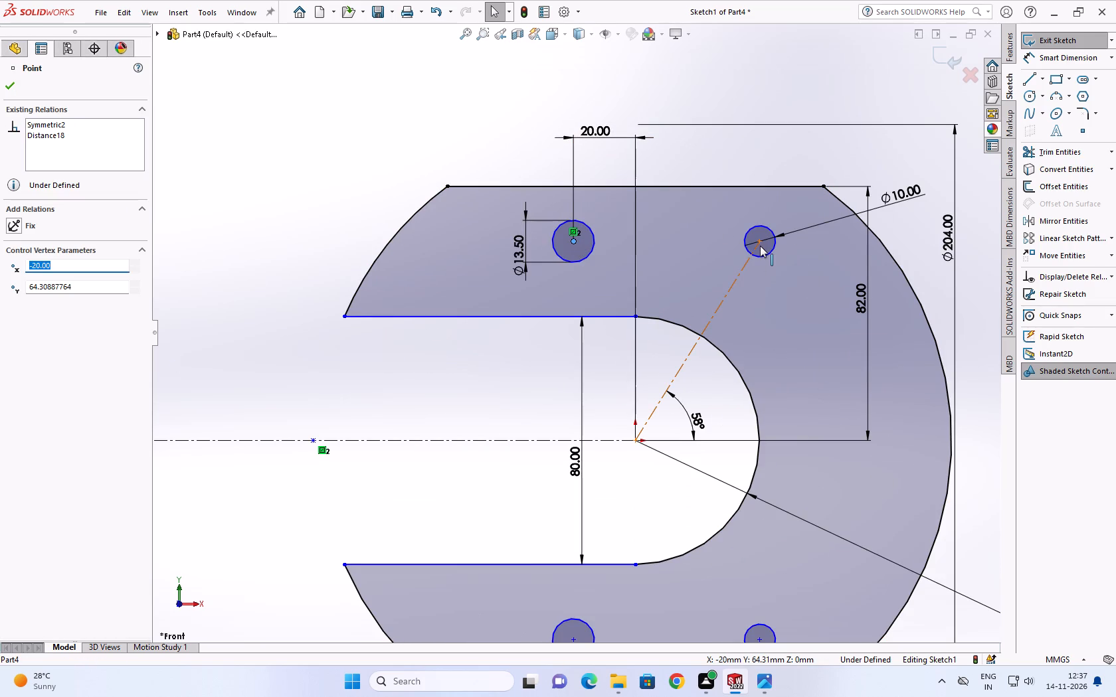
{"action": "left_click", "coordinate": [759, 240], "text": "ctrl"}
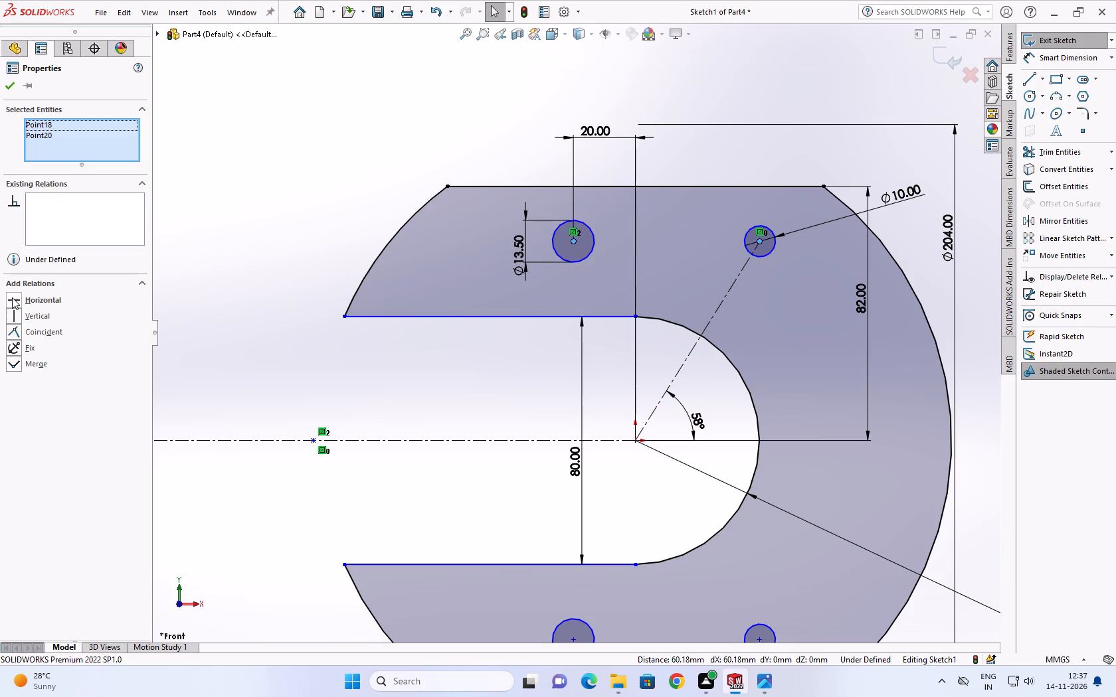
{"action": "left_click", "coordinate": [12, 297]}
{"action": "left_click", "coordinate": [10, 81]}
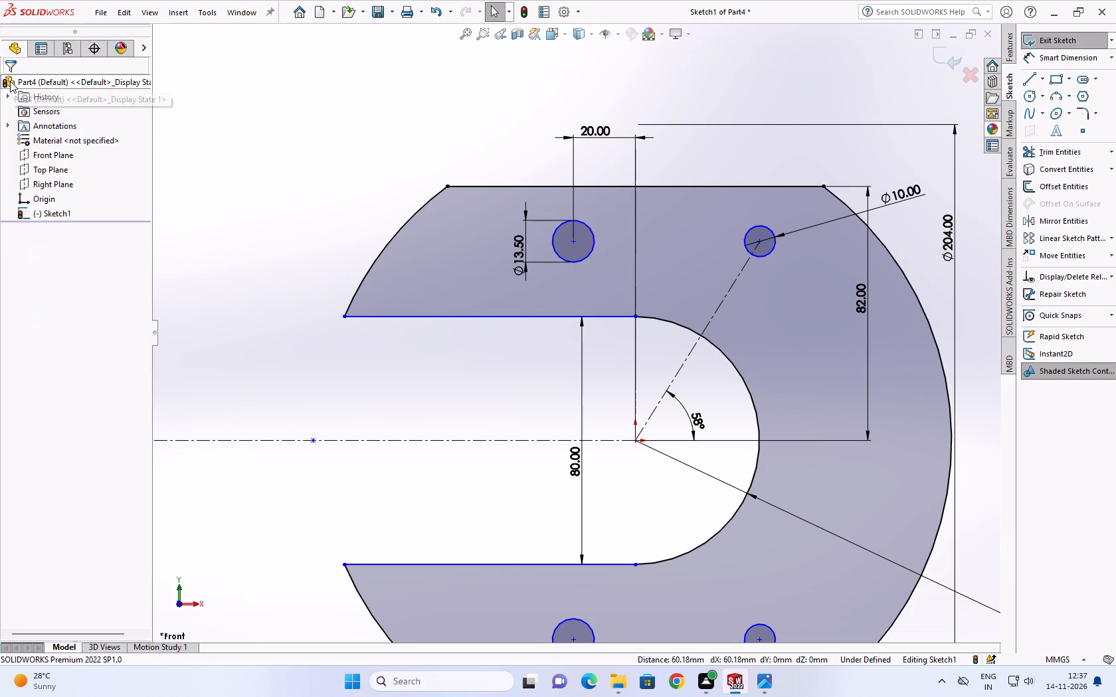
Dimension the vertical distance from the upper 13.5 mm circle's centre to the slot's horizontal centreline as 64 mm.
{"action": "left_click", "coordinate": [1049, 51]}
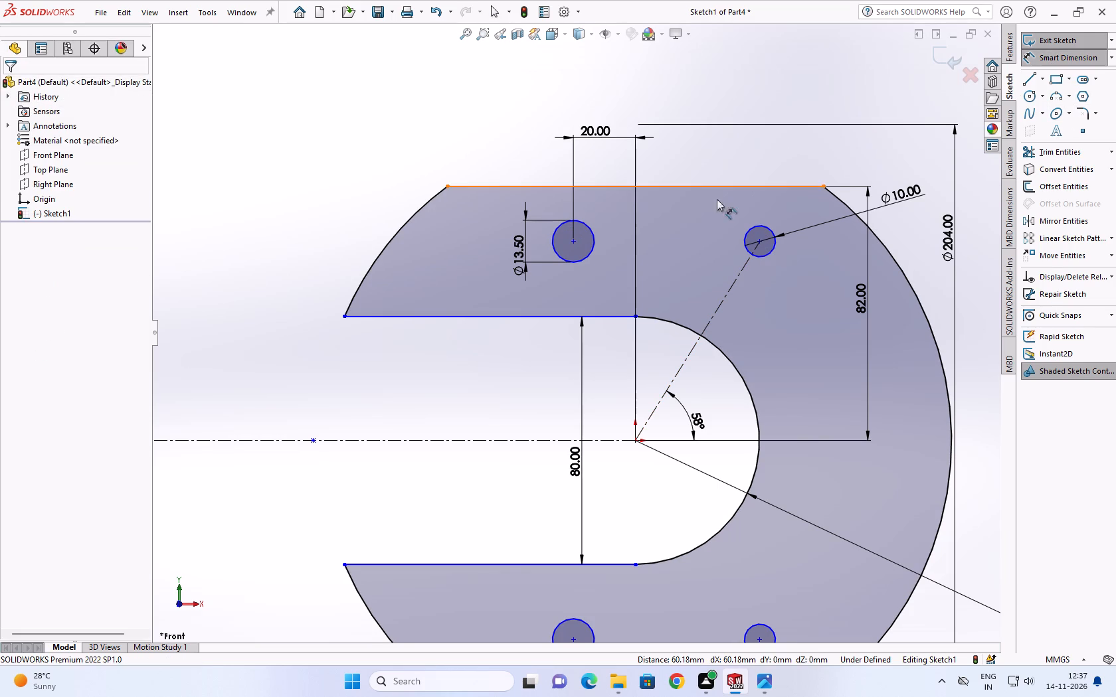
{"action": "left_click", "coordinate": [571, 244]}
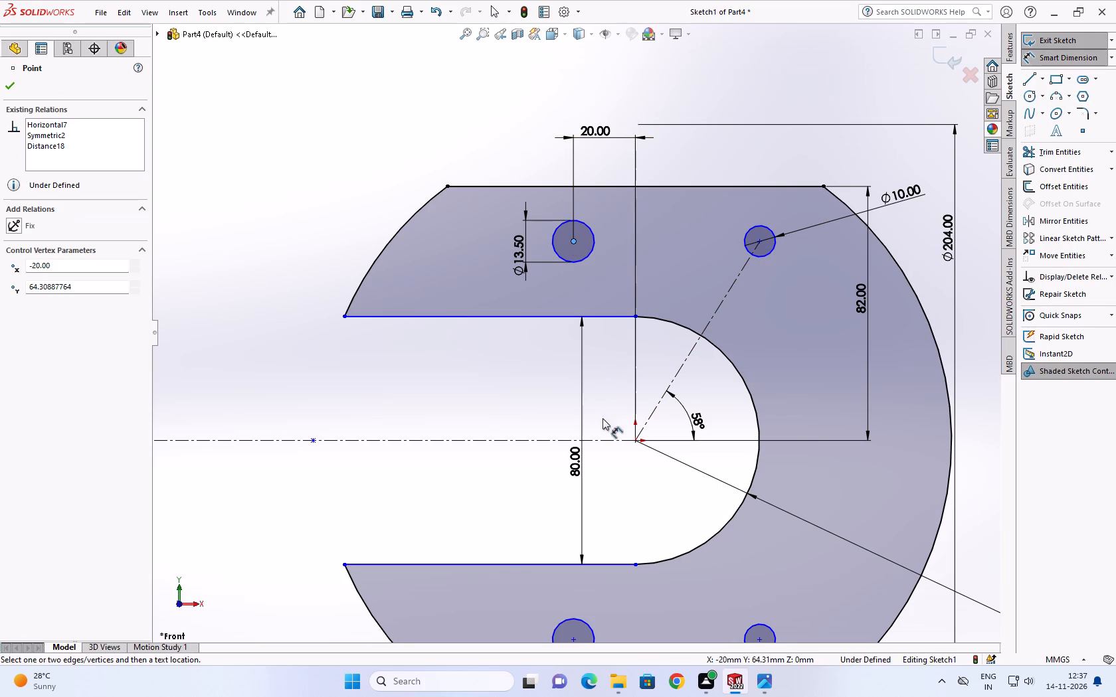
{"action": "left_click", "coordinate": [609, 440]}
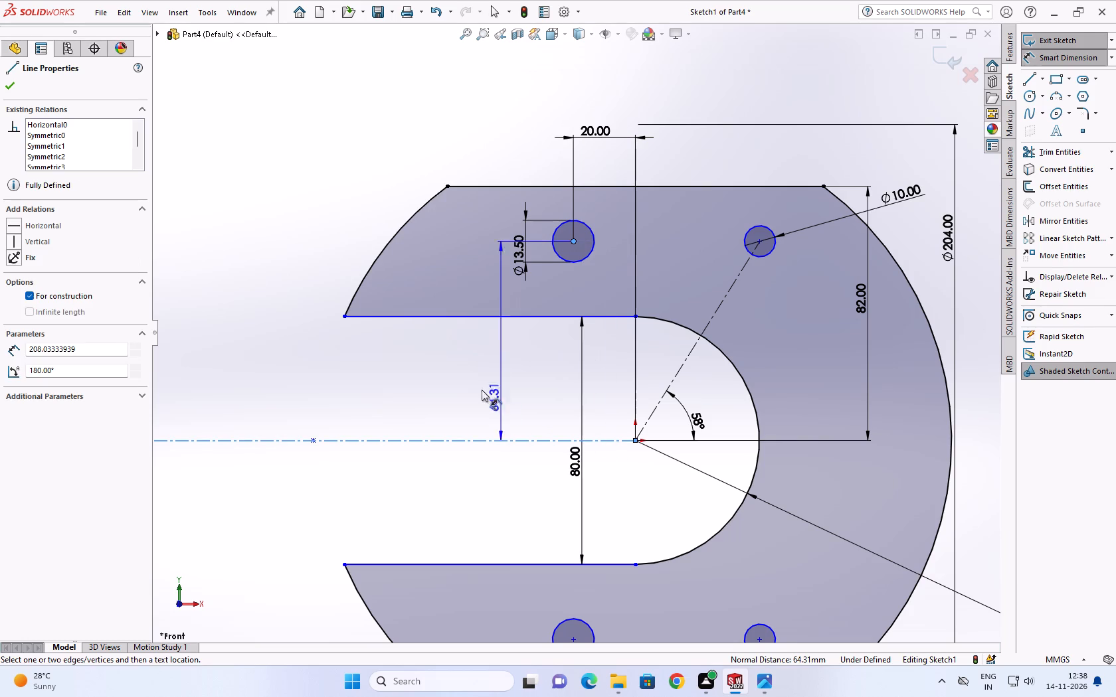
{"action": "left_click", "coordinate": [298, 323]}
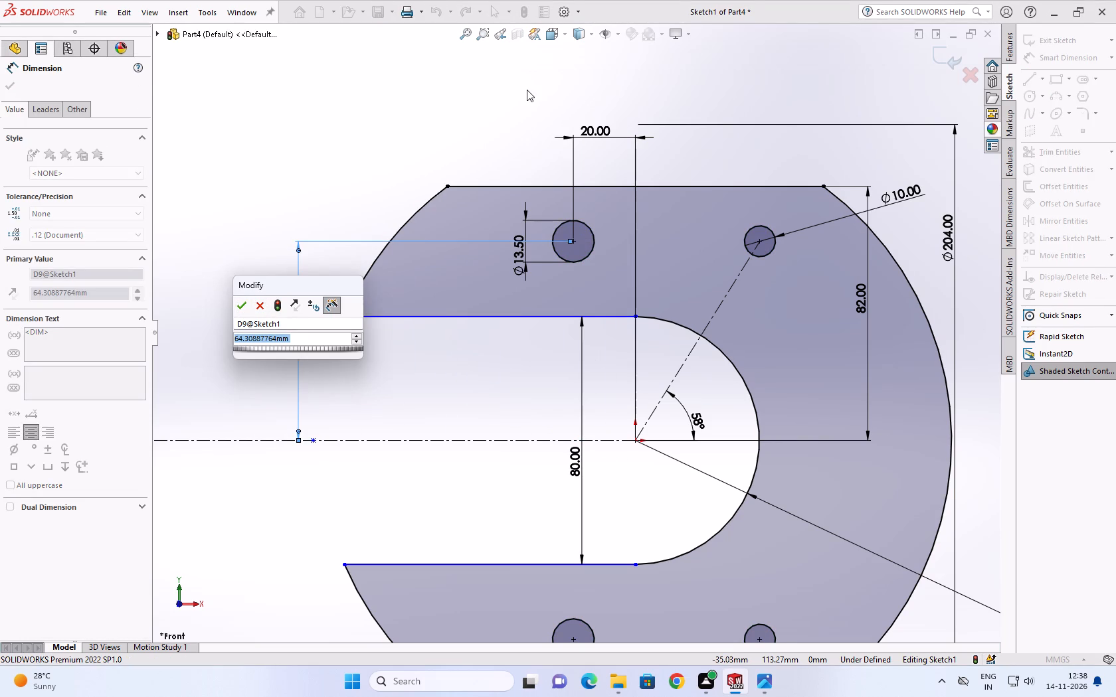
{"action": "type", "text": "64"}
{"action": "key", "text": "Return"}
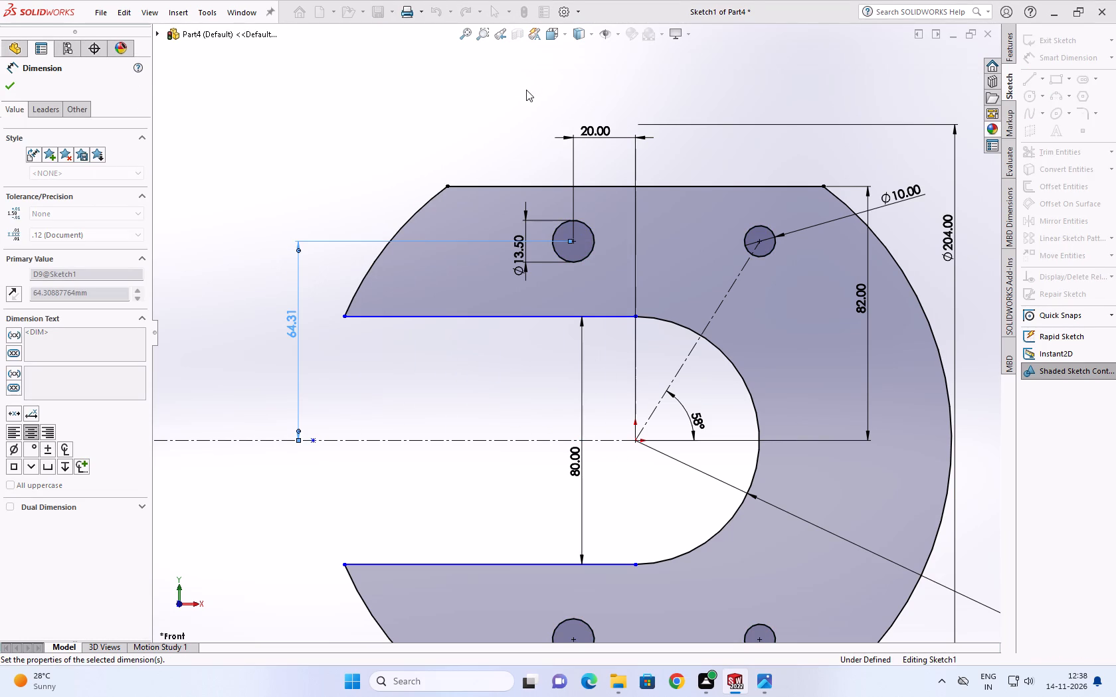
Accept the 64 mm vertical dimension between the upper 13.5 mm circle's centre and the slot's horizontal centreline.
{"action": "left_click", "coordinate": [3, 83]}
{"action": "scroll", "coordinate": [387, 150], "scroll_direction": "up", "scroll_amount": 1}
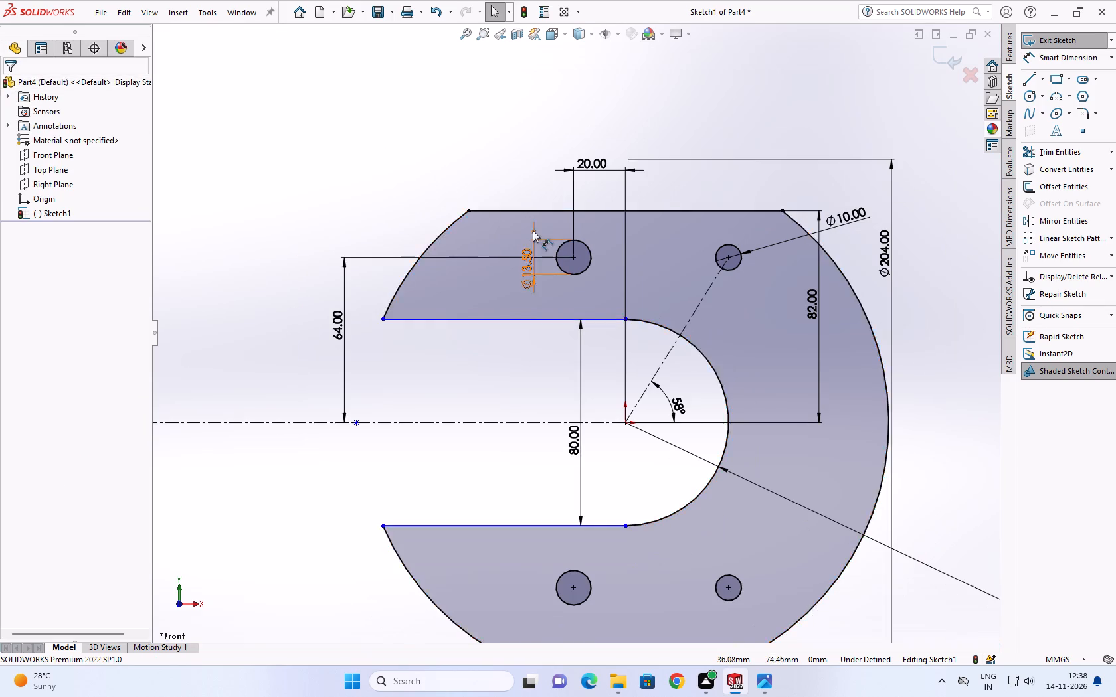
{"action": "scroll", "coordinate": [618, 295], "scroll_direction": "up", "scroll_amount": 4}
{"action": "scroll", "coordinate": [738, 449], "scroll_direction": "down", "scroll_amount": 2}
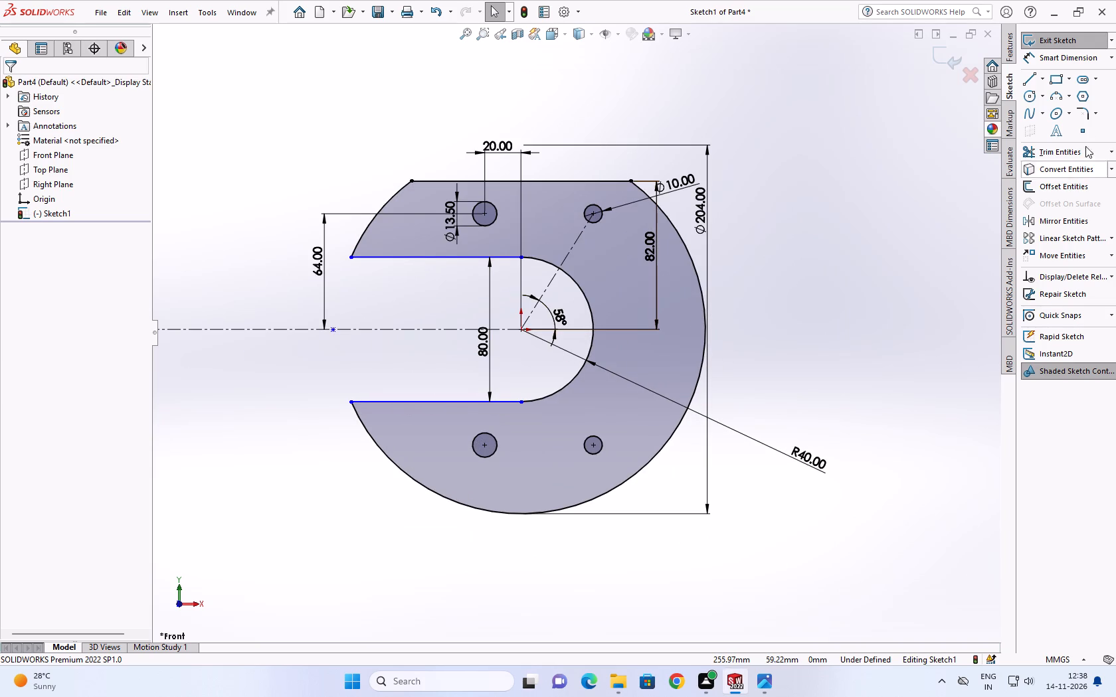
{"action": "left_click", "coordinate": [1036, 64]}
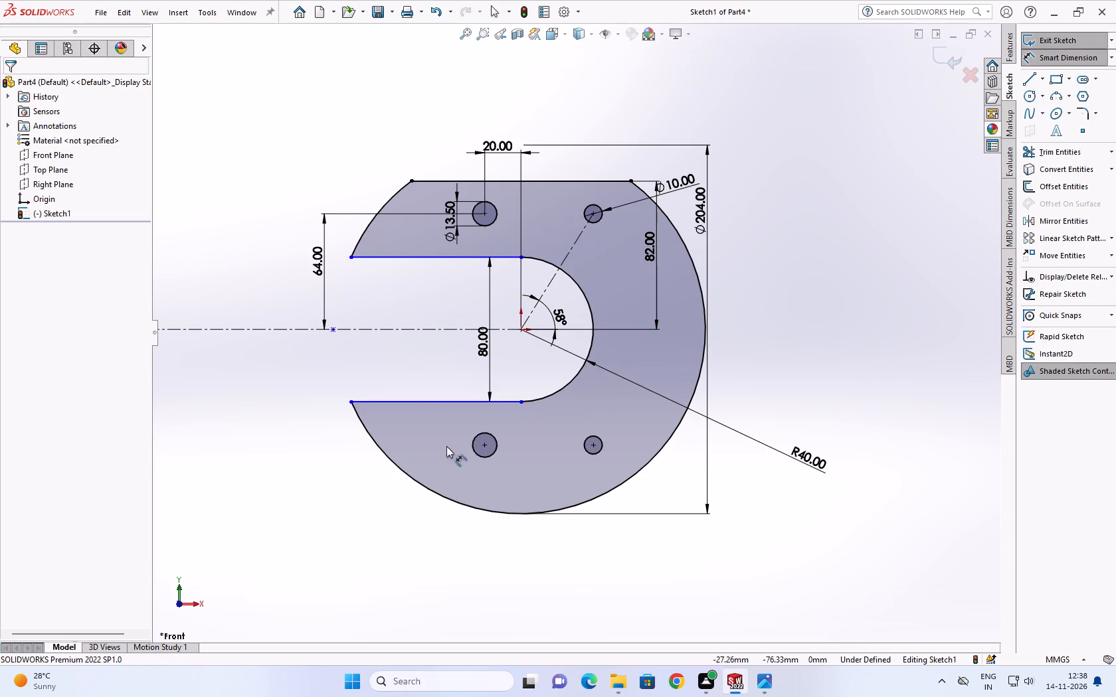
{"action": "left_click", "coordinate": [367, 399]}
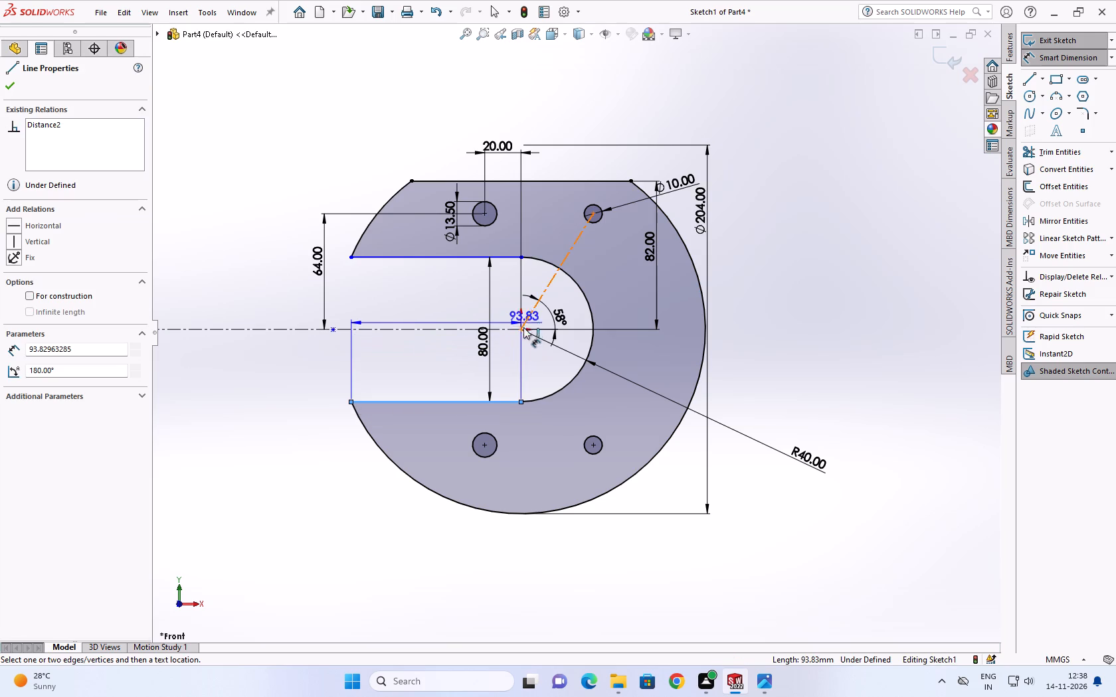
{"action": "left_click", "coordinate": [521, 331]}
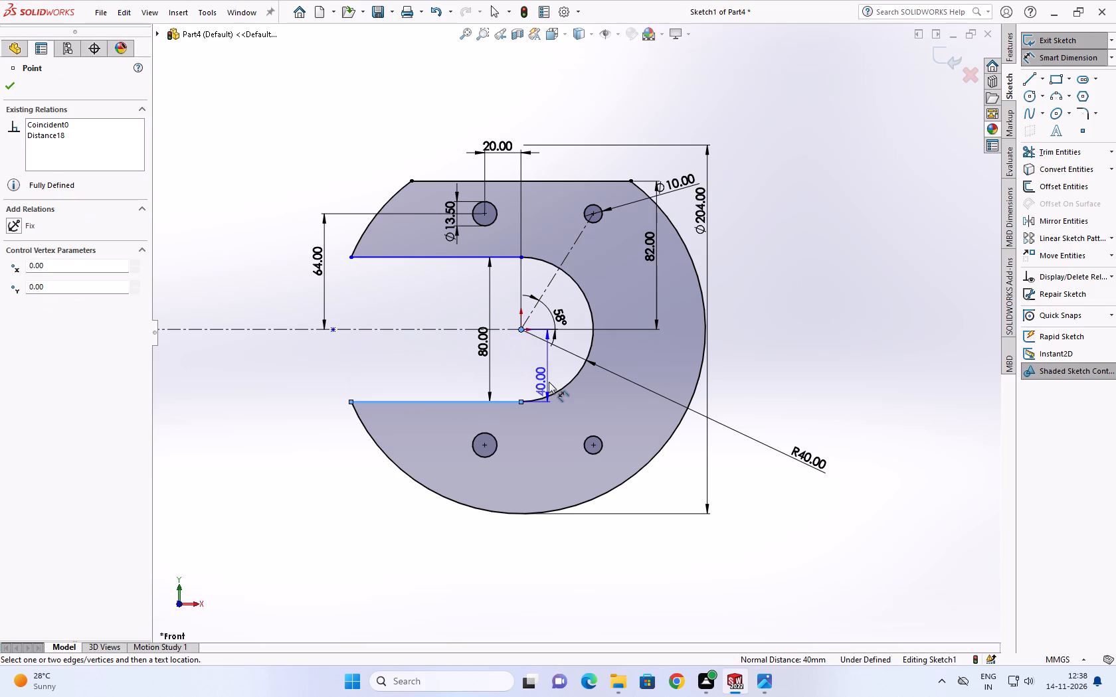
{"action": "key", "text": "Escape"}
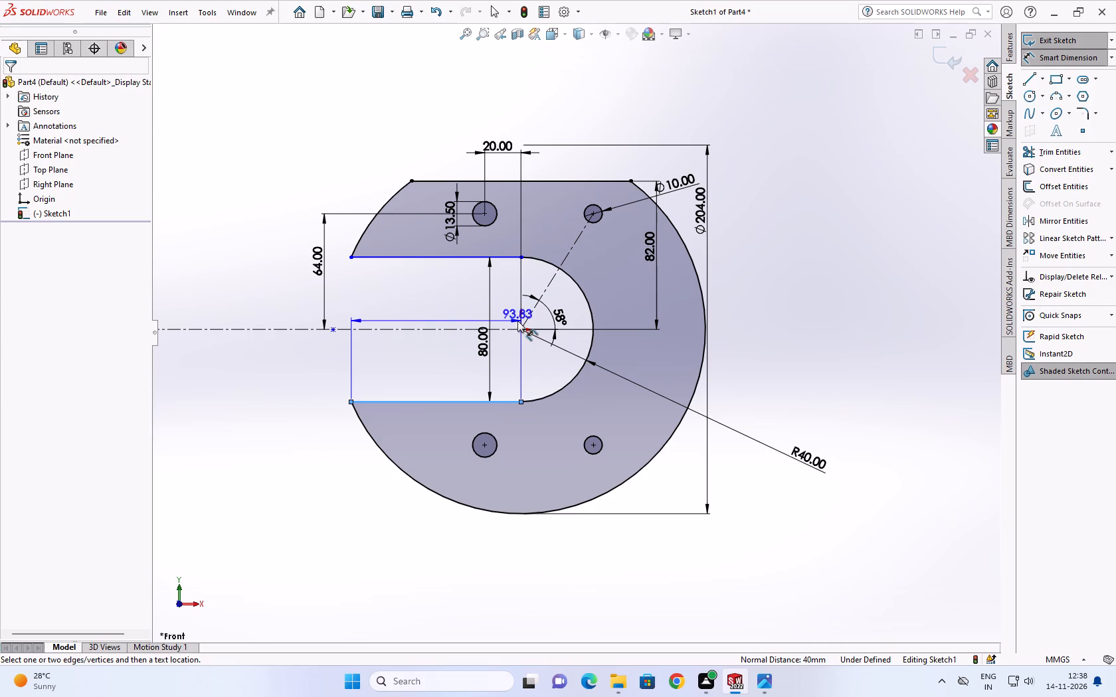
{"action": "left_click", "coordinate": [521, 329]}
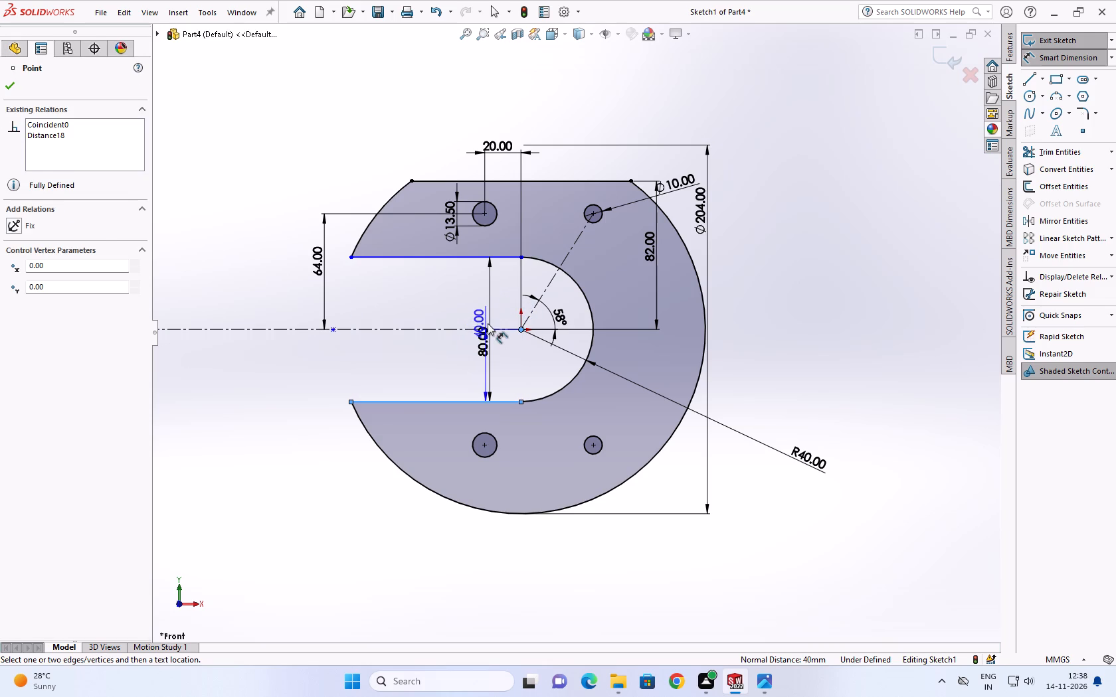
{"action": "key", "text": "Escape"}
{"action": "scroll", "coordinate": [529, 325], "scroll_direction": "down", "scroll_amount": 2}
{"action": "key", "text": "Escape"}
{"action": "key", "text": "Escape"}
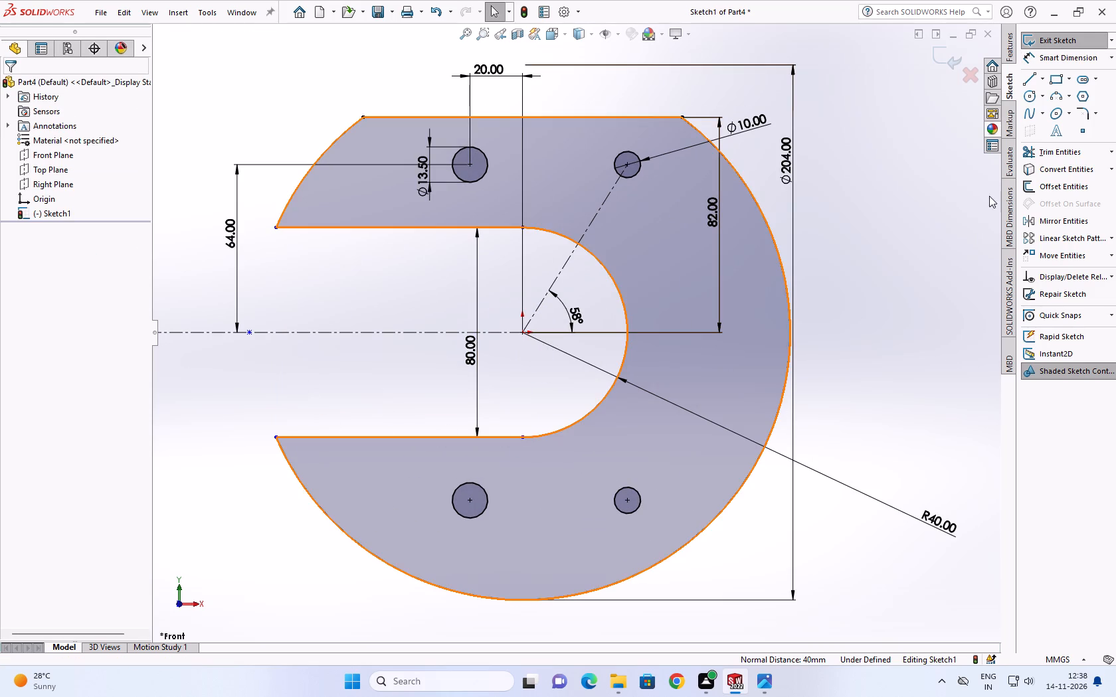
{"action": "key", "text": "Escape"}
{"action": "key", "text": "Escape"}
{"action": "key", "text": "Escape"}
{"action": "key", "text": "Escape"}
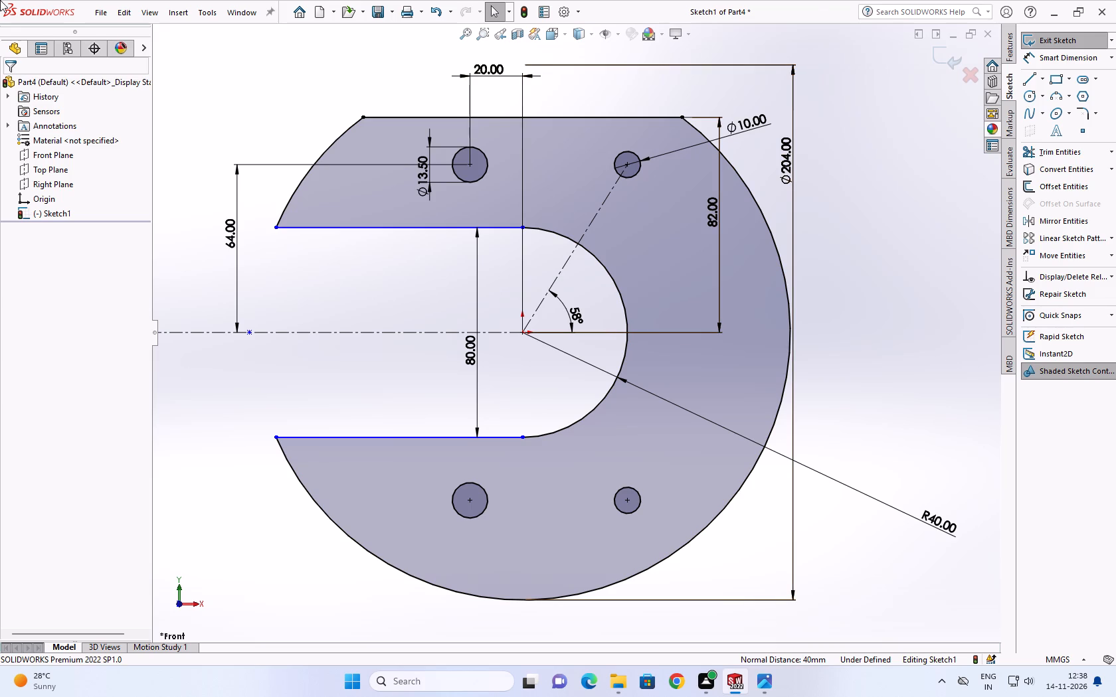
Extrude the C-shaped profile with its four holes as a Mid Plane boss 140 mm deep, consulting the reference drawing in Photos.
{"action": "scroll", "coordinate": [610, 378], "scroll_direction": "up", "scroll_amount": 2}
{"action": "scroll", "coordinate": [545, 406], "scroll_direction": "down", "scroll_amount": 1}
{"action": "scroll", "coordinate": [547, 420], "scroll_direction": "up", "scroll_amount": 1}
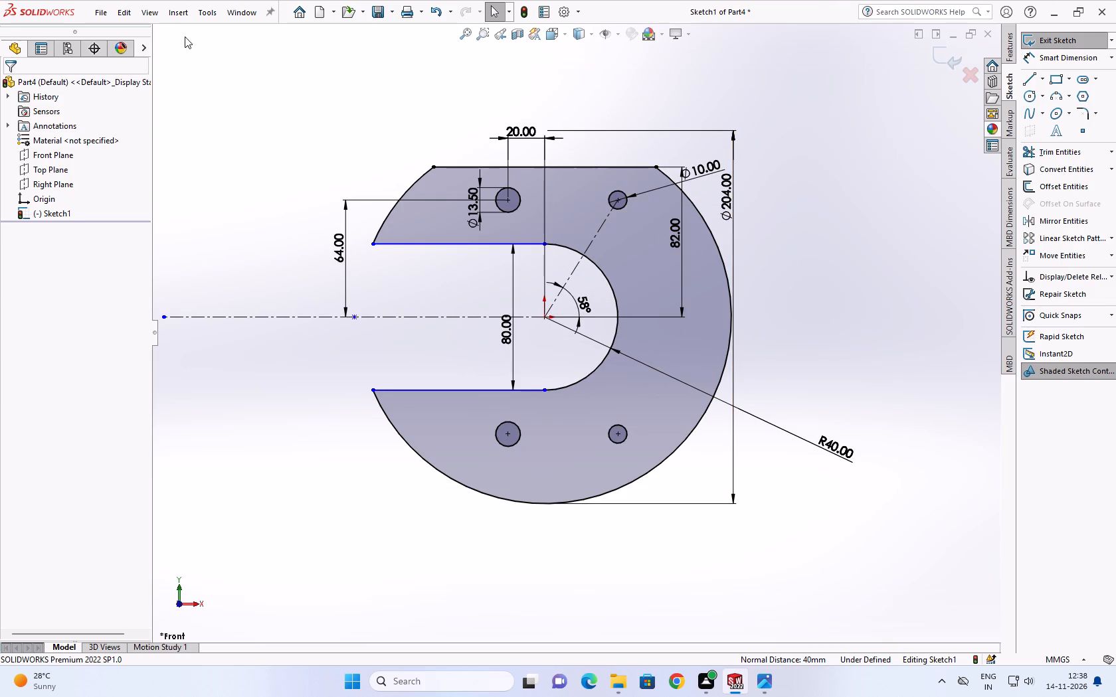
{"action": "left_click", "coordinate": [1011, 52]}
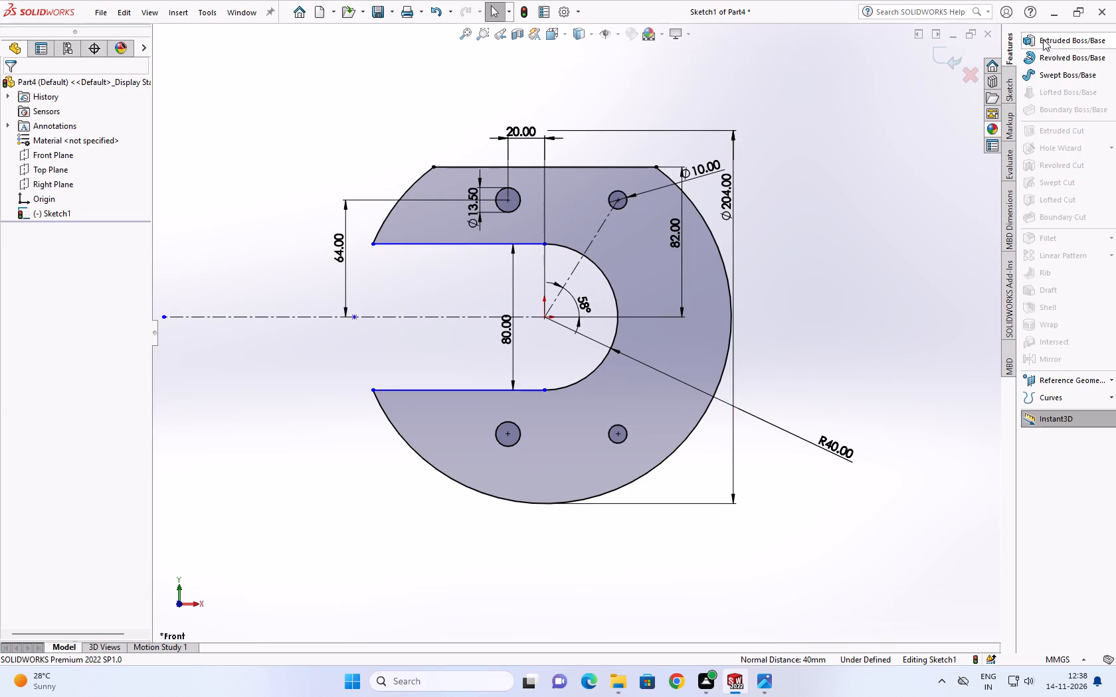
{"action": "left_click", "coordinate": [1043, 39]}
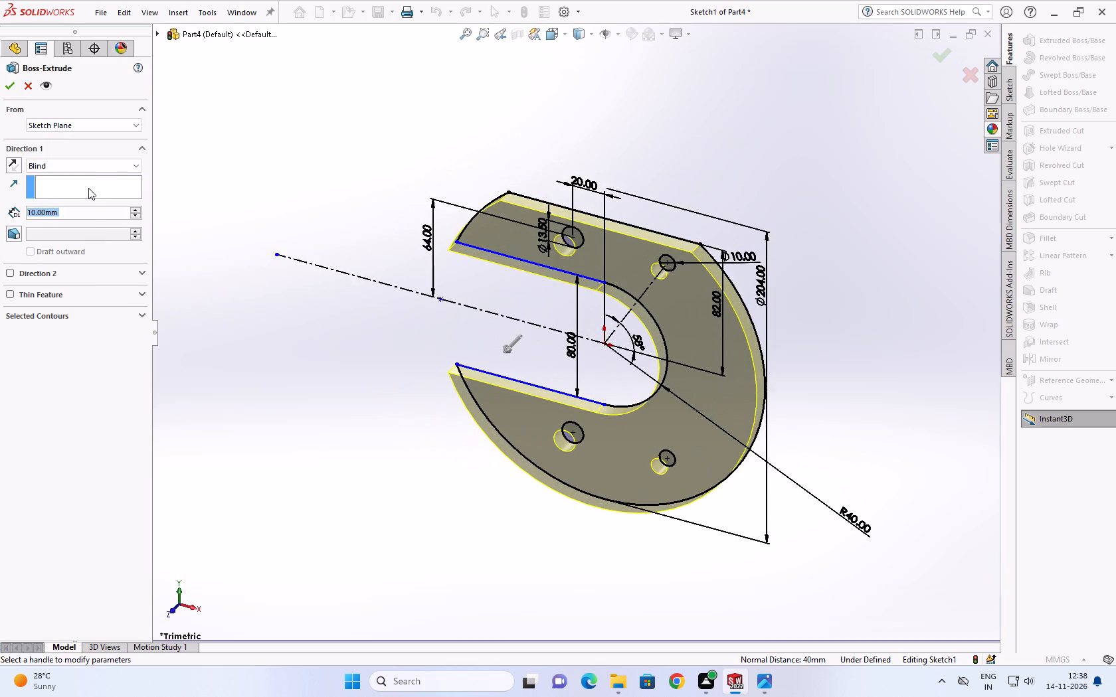
{"action": "left_click", "coordinate": [90, 157]}
{"action": "left_click", "coordinate": [80, 169]}
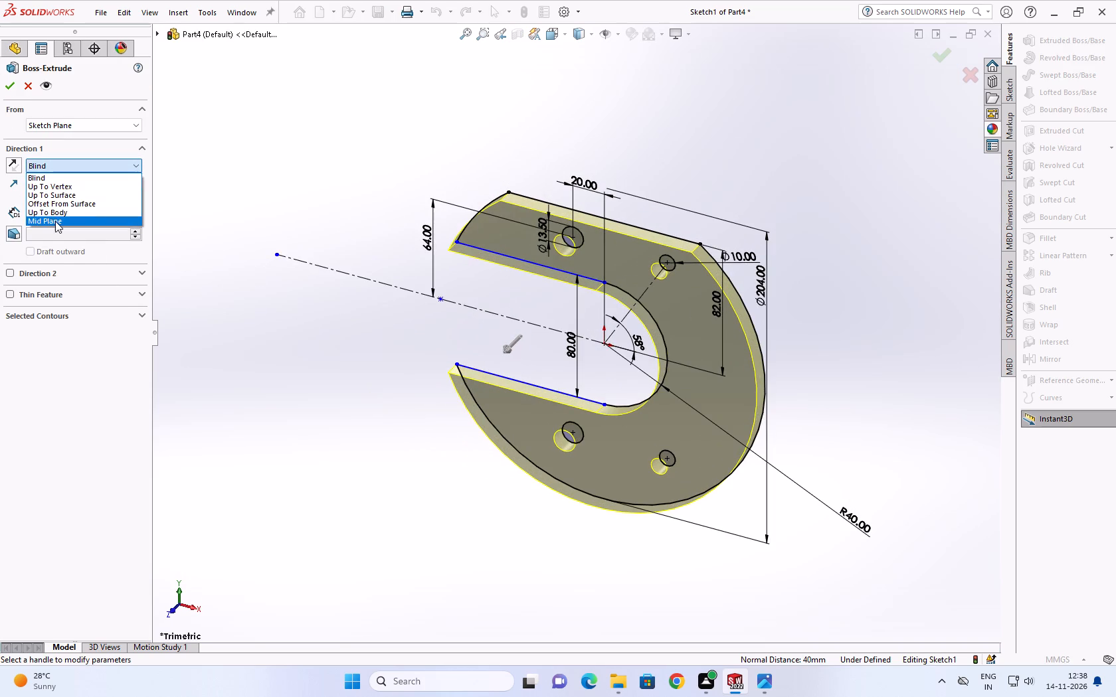
{"action": "left_click", "coordinate": [55, 221]}
{"action": "left_click", "coordinate": [759, 686]}
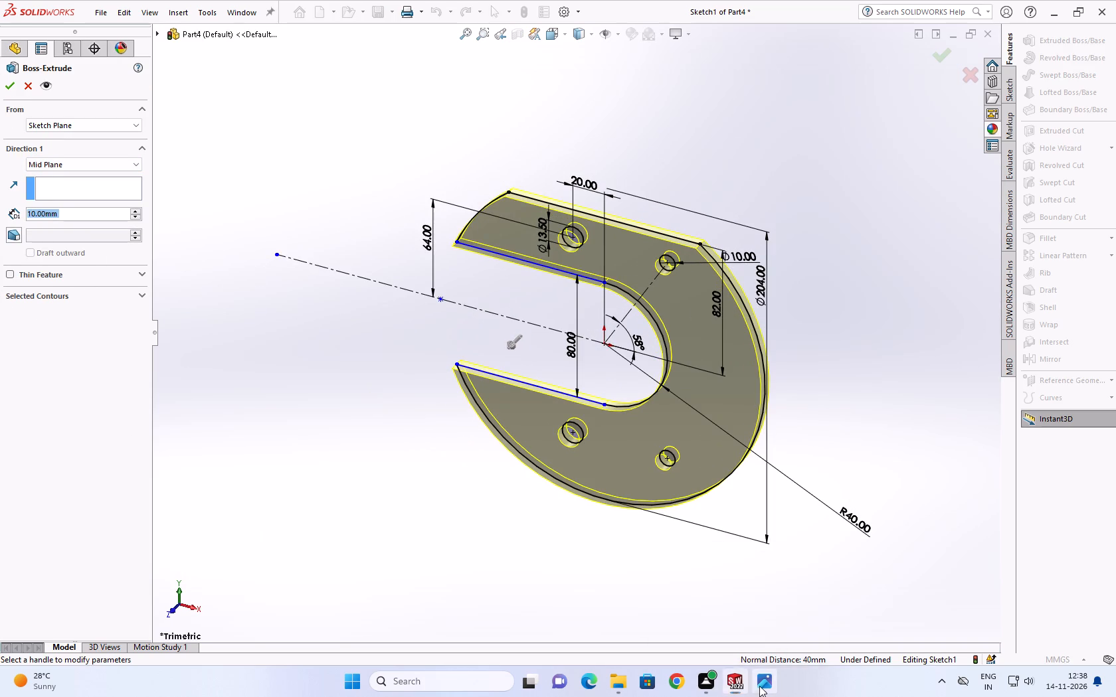
{"action": "scroll", "coordinate": [420, 481], "scroll_direction": "up", "scroll_amount": 2}
{"action": "scroll", "coordinate": [462, 445], "scroll_direction": "up", "scroll_amount": 1}
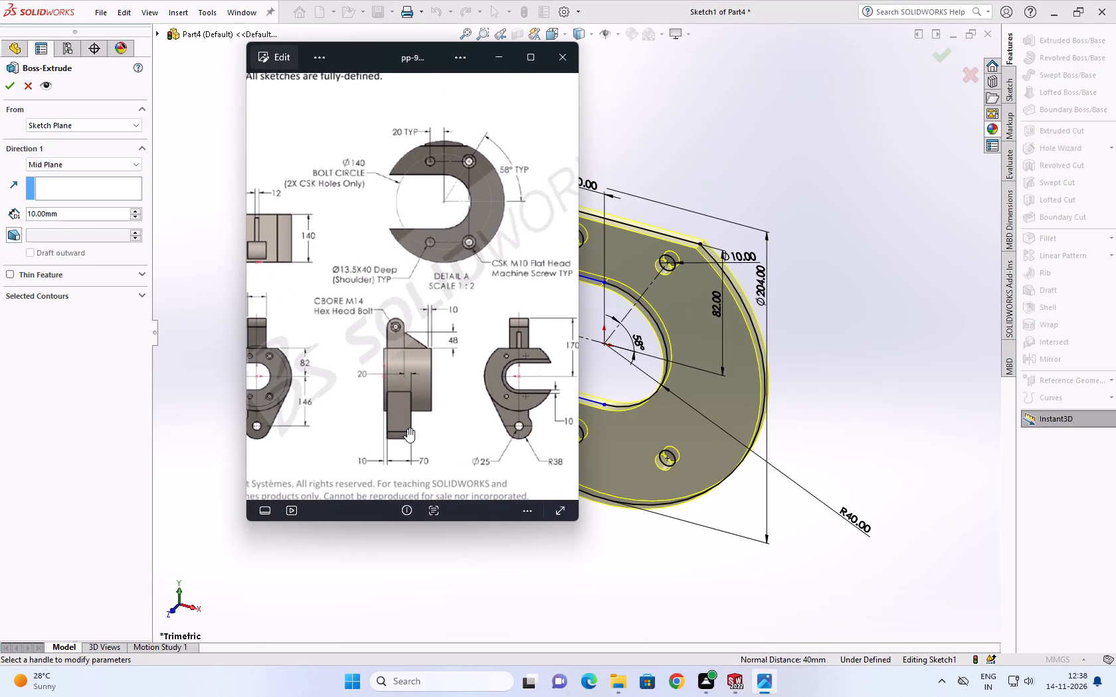
{"action": "scroll", "coordinate": [407, 428], "scroll_direction": "down", "scroll_amount": 1}
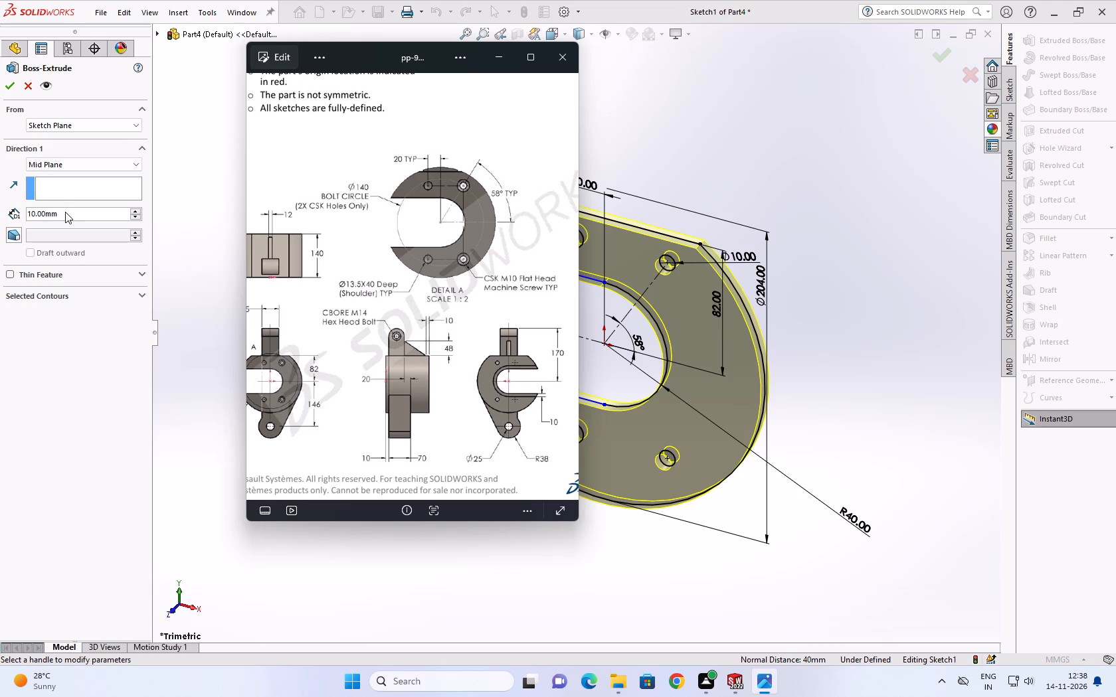
{"action": "double_click", "coordinate": [65, 212]}
{"action": "left_click", "coordinate": [65, 212]}
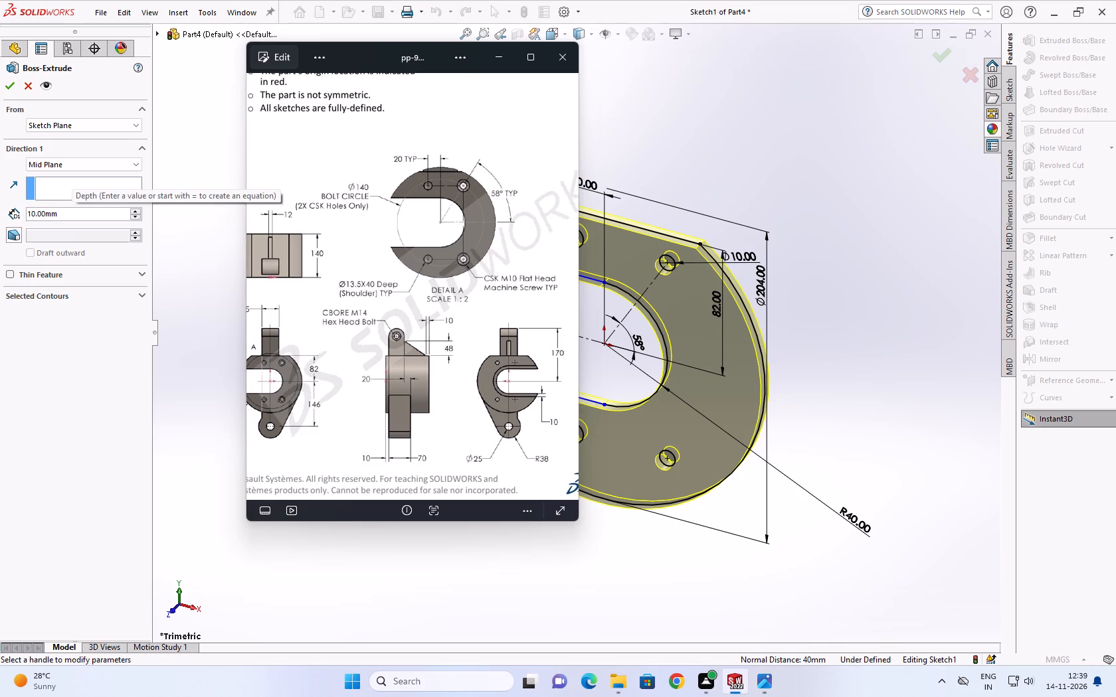
{"action": "type", "text": "14"}
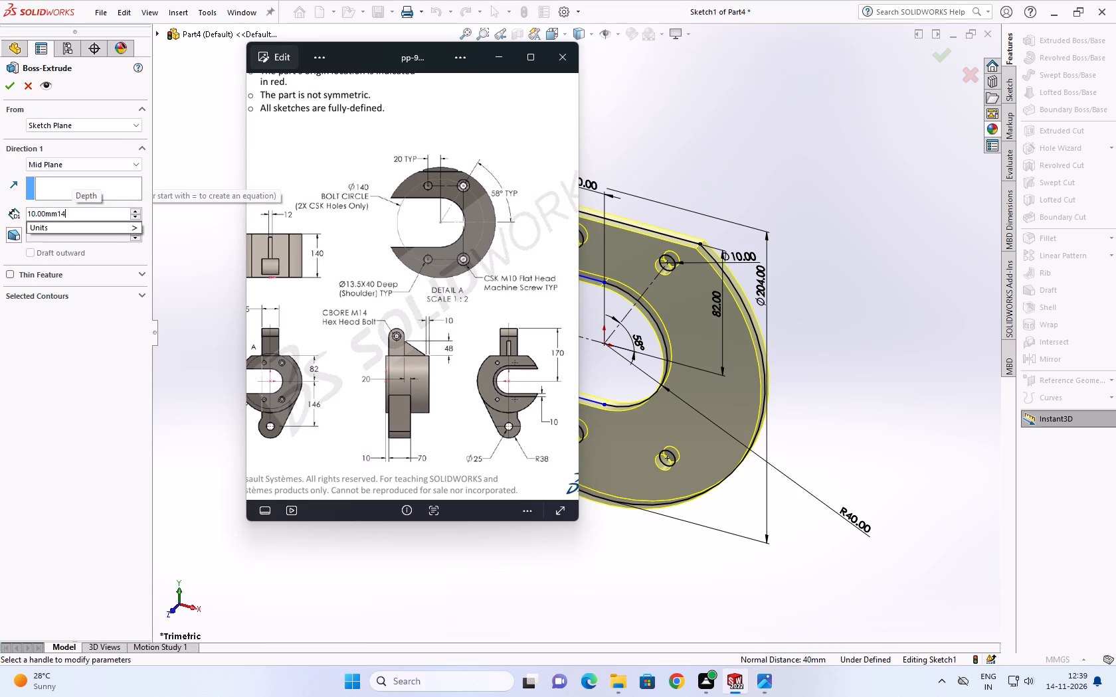
{"action": "key", "text": "0"}
{"action": "key", "text": "BackSpace"}
{"action": "key", "text": "BackSpace"}
{"action": "key", "text": "BackSpace"}
{"action": "key", "text": "BackSpace"}
{"action": "key", "text": "BackSpace"}
{"action": "key", "text": "BackSpace"}
{"action": "key", "text": "BackSpace"}
{"action": "key", "text": "BackSpace"}
{"action": "key", "text": "BackSpace"}
{"action": "key", "text": "BackSpace"}
{"action": "key", "text": "BackSpace"}
{"action": "key", "text": "BackSpace"}
{"action": "key", "text": "BackSpace"}
{"action": "key", "text": "BackSpace"}
{"action": "key", "text": "BackSpace"}
{"action": "key", "text": "BackSpace"}
{"action": "key", "text": "BackSpace"}
{"action": "key", "text": "BackSpace"}
{"action": "key", "text": "BackSpace"}
{"action": "type", "text": "140"}
{"action": "key", "text": "Return"}
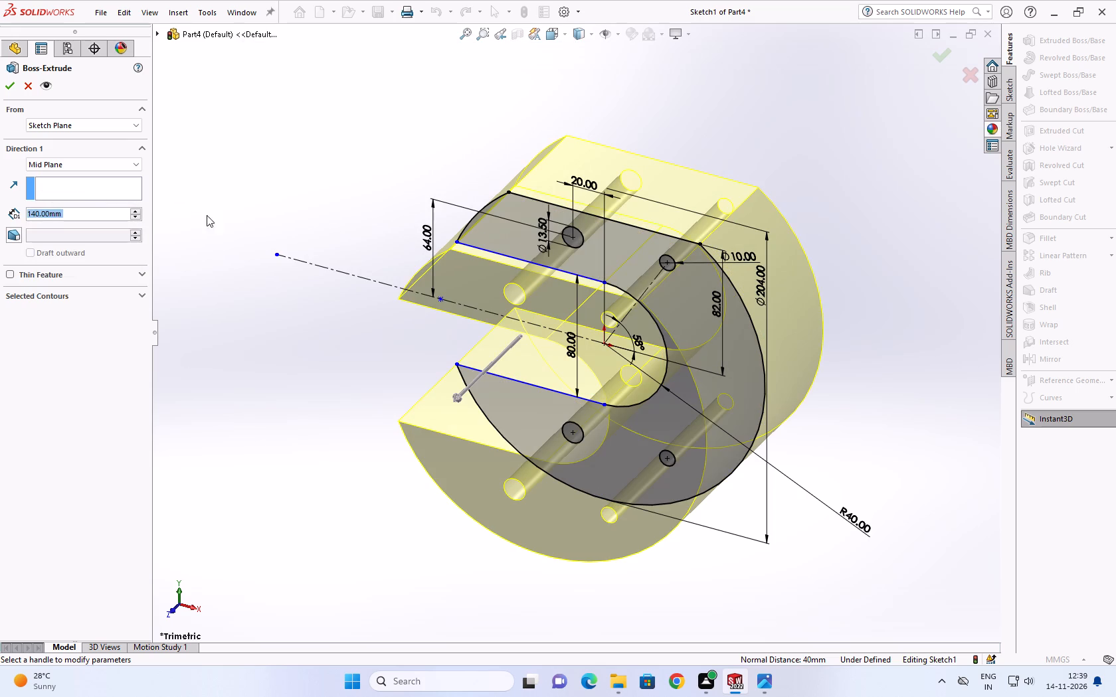
{"action": "left_click", "coordinate": [9, 88]}
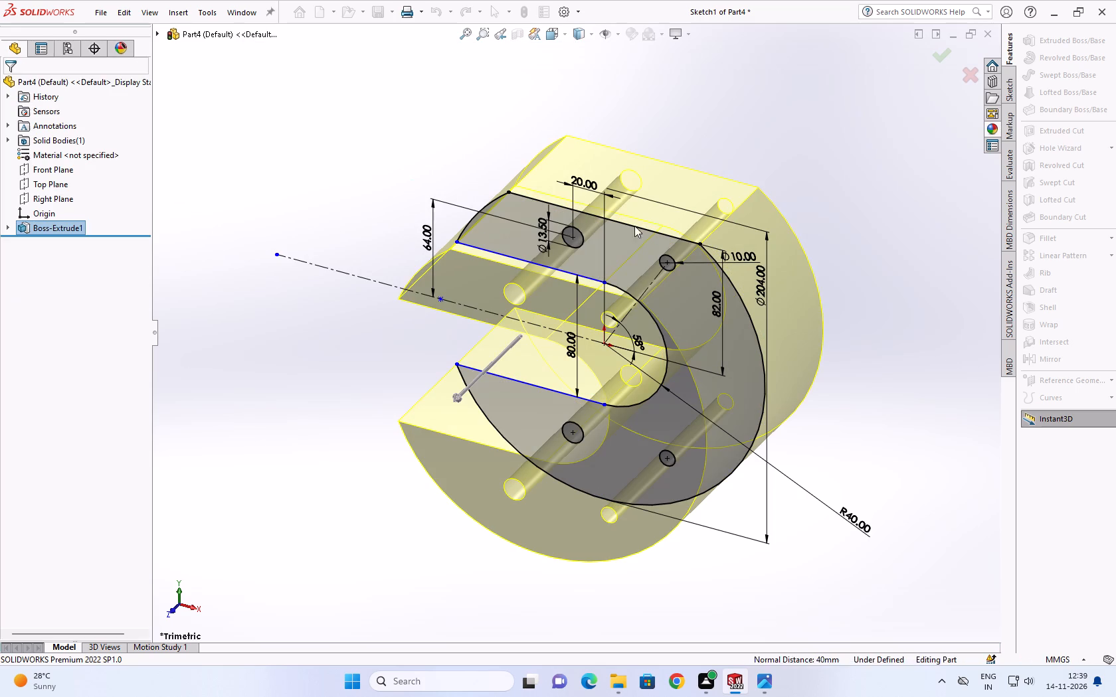
Start a new sketch on the Top Plane of the extruded C-shaped body.
{"action": "scroll", "coordinate": [651, 232], "scroll_direction": "up", "scroll_amount": 2}
{"action": "scroll", "coordinate": [605, 291], "scroll_direction": "down", "scroll_amount": 1}
{"action": "middle_click_drag", "start_coordinate": [604, 291], "coordinate": [608, 366]}
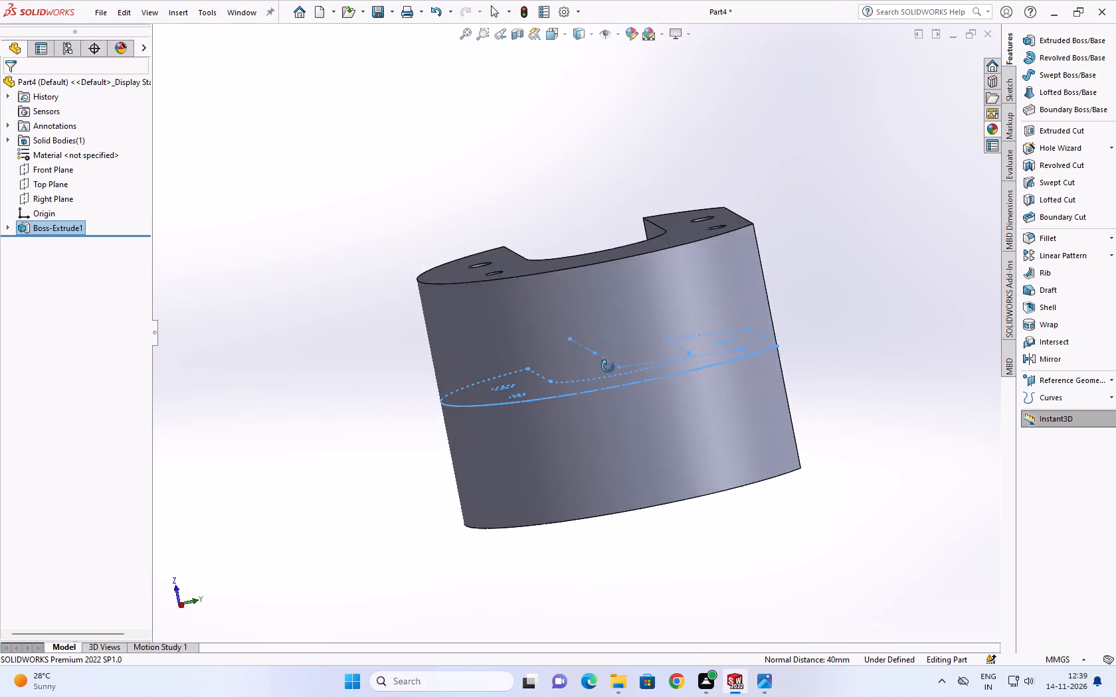
{"action": "middle_click_drag", "start_coordinate": [608, 366], "coordinate": [606, 372]}
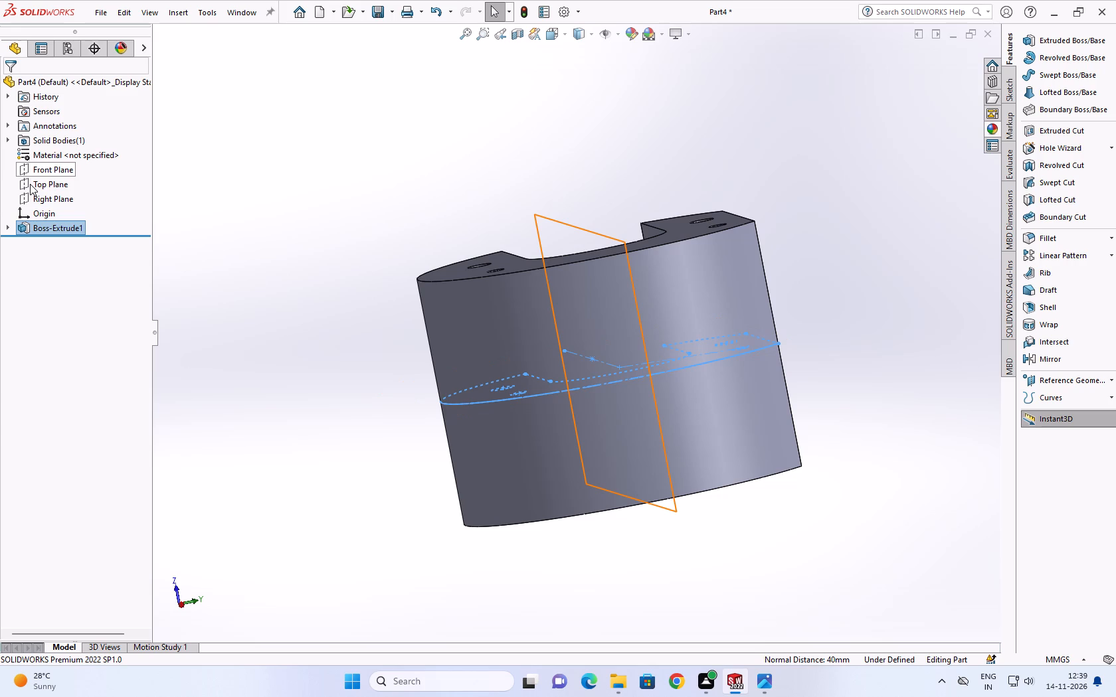
{"action": "left_click", "coordinate": [30, 200]}
{"action": "middle_click_drag", "start_coordinate": [691, 354], "coordinate": [625, 467]}
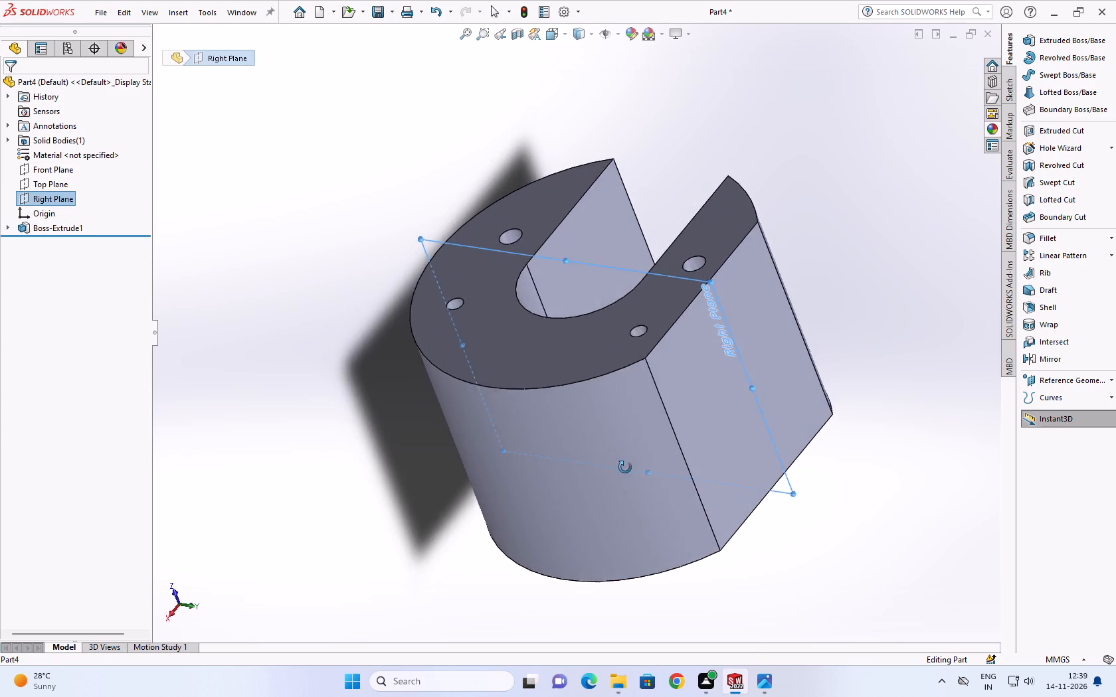
{"action": "middle_click_drag", "start_coordinate": [625, 467], "coordinate": [645, 528]}
{"action": "middle_click", "coordinate": [645, 528]}
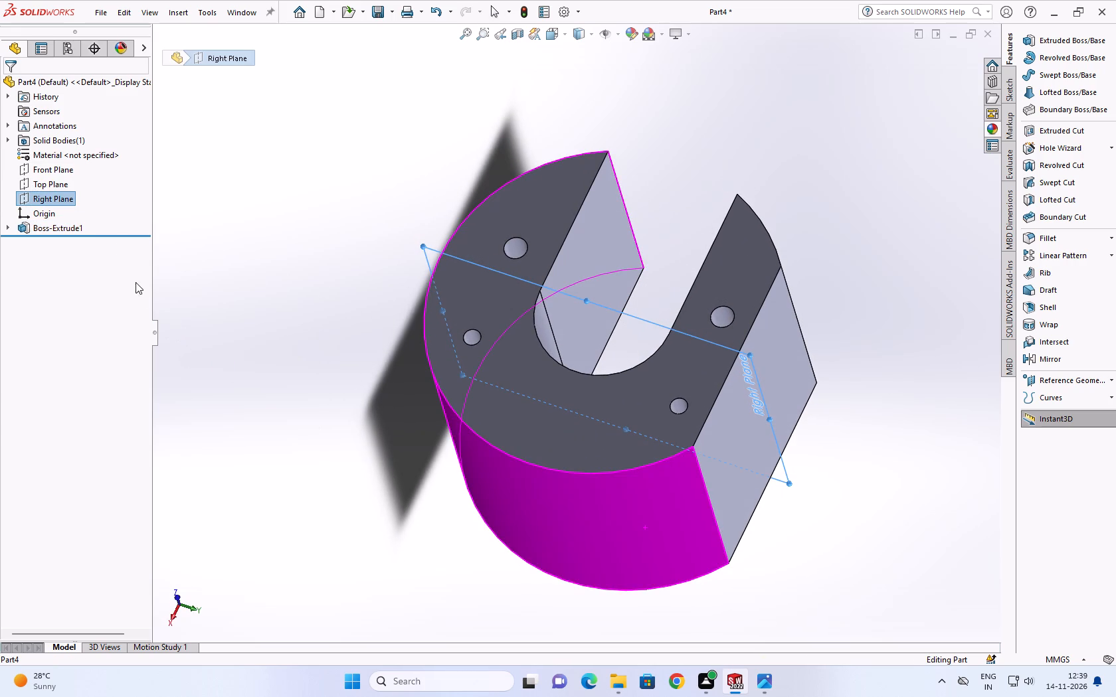
{"action": "left_click", "coordinate": [34, 181]}
{"action": "left_click", "coordinate": [48, 163]}
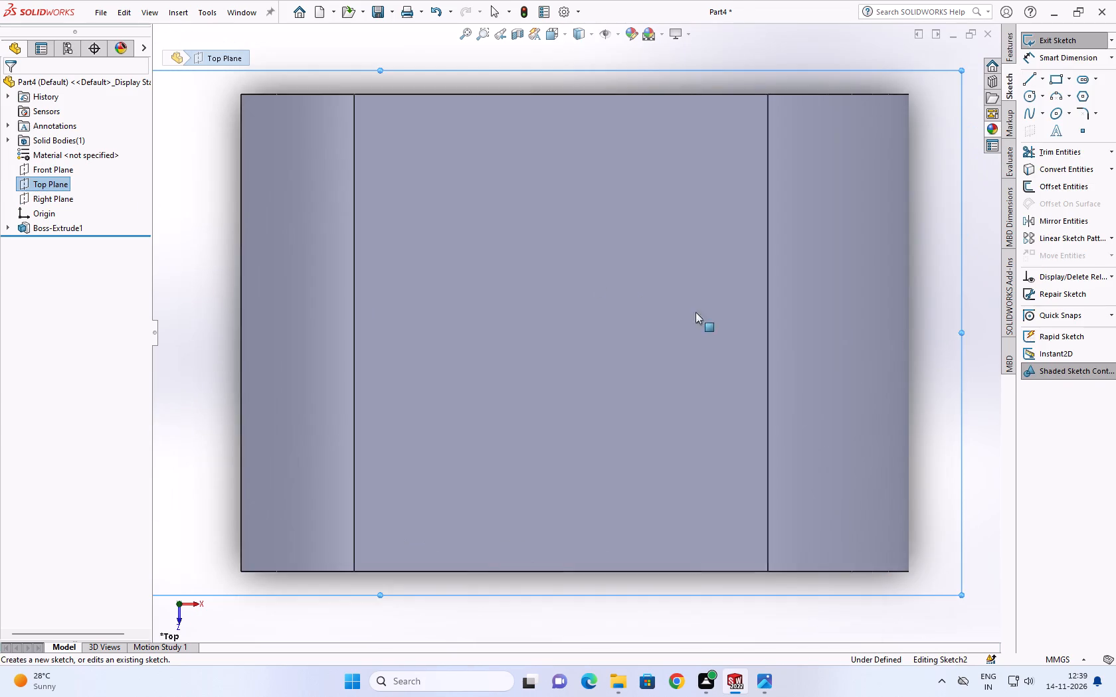
Switch to Photos and examine the Practice Problem 18.15 drawing's orthographic views and dimensions for the features beyond the C-shaped base.
{"action": "left_click", "coordinate": [775, 684]}
{"action": "scroll", "coordinate": [384, 418], "scroll_direction": "up", "scroll_amount": 2}
{"action": "scroll", "coordinate": [403, 404], "scroll_direction": "down", "scroll_amount": 5}
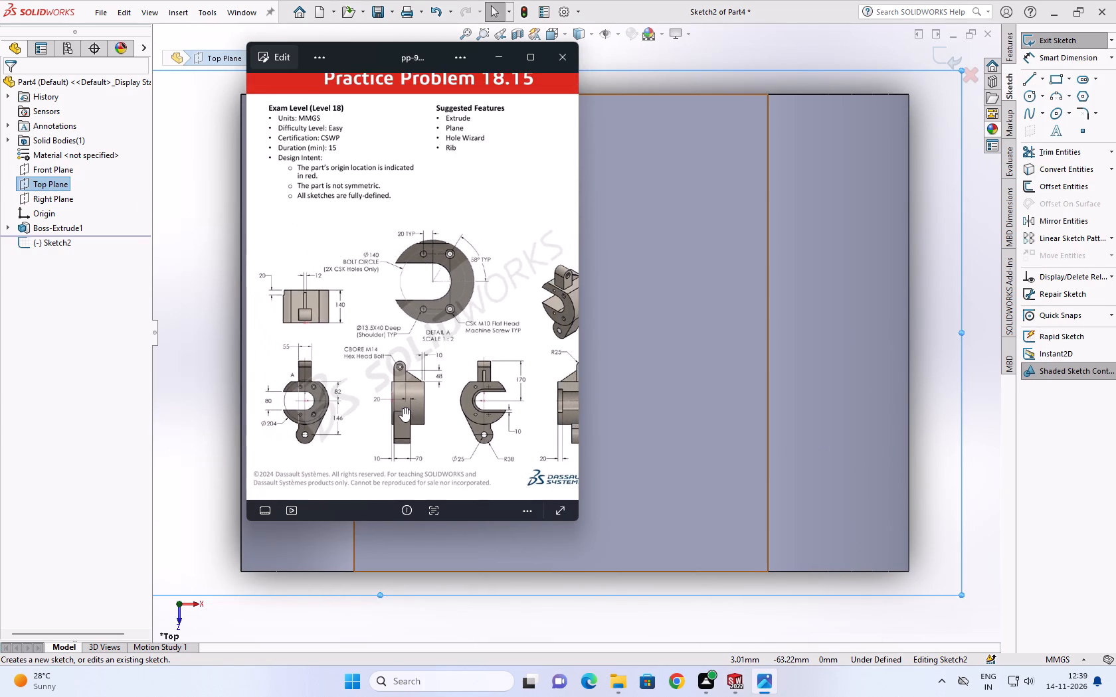
{"action": "scroll", "coordinate": [405, 409], "scroll_direction": "down", "scroll_amount": 2}
{"action": "scroll", "coordinate": [449, 429], "scroll_direction": "up", "scroll_amount": 2}
{"action": "scroll", "coordinate": [449, 429], "scroll_direction": "down", "scroll_amount": 1}
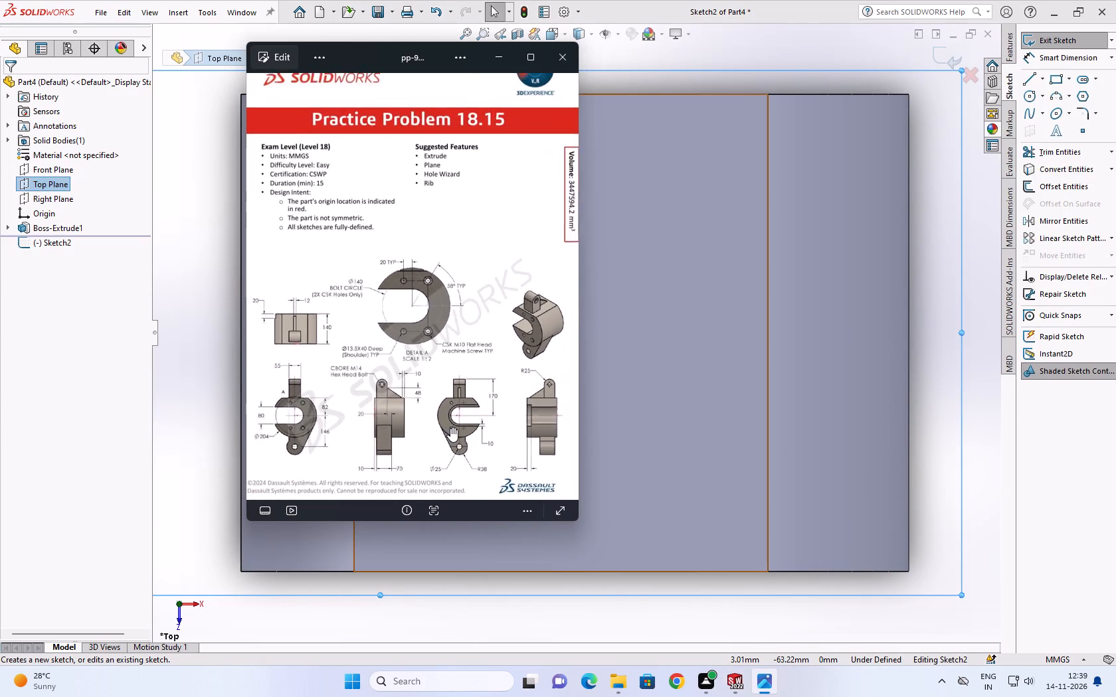
{"action": "scroll", "coordinate": [450, 427], "scroll_direction": "down", "scroll_amount": 2}
{"action": "scroll", "coordinate": [452, 426], "scroll_direction": "up", "scroll_amount": 4}
{"action": "scroll", "coordinate": [448, 434], "scroll_direction": "down", "scroll_amount": 3}
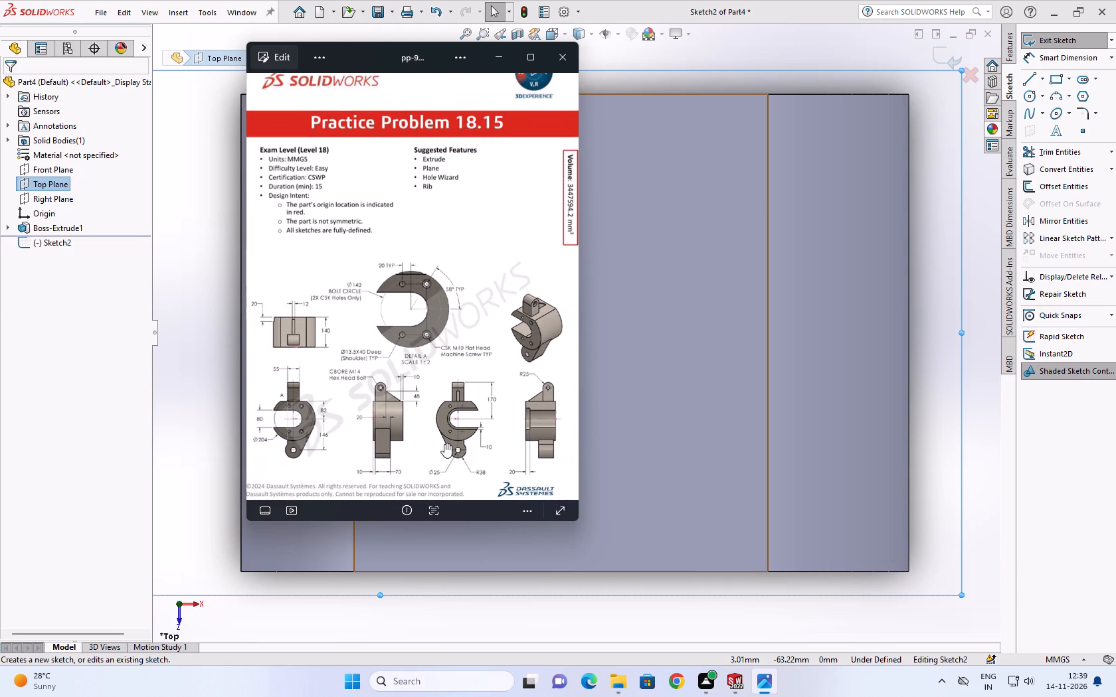
{"action": "scroll", "coordinate": [444, 444], "scroll_direction": "down", "scroll_amount": 1}
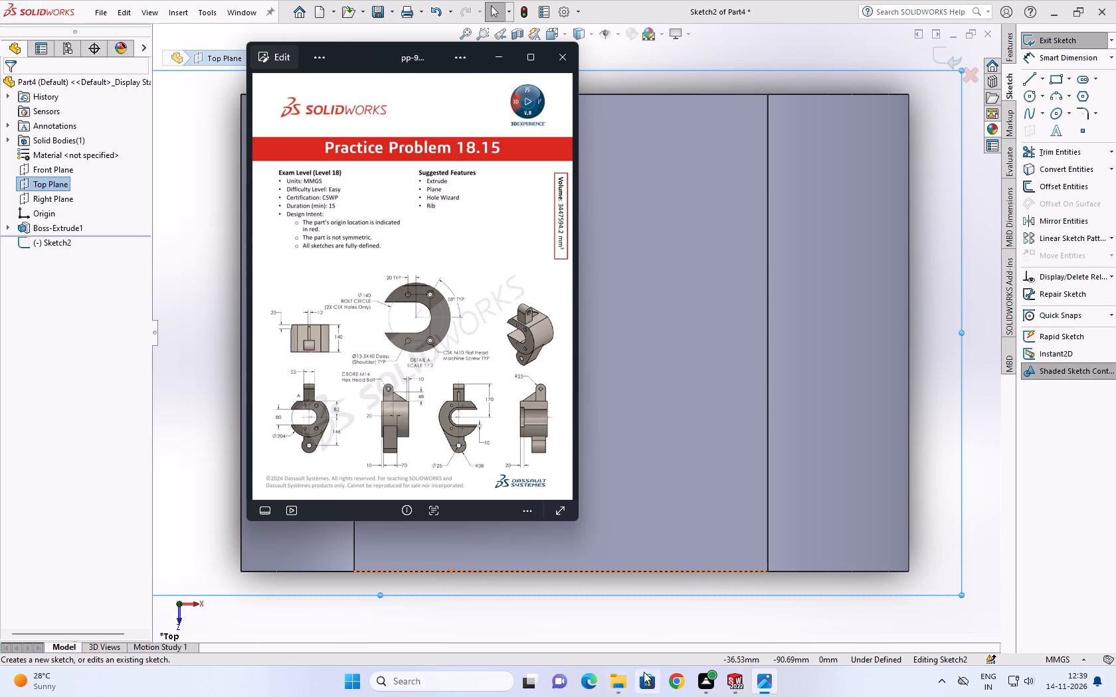
{"action": "scroll", "coordinate": [644, 672], "scroll_direction": "up", "scroll_amount": 2}
{"action": "scroll", "coordinate": [456, 375], "scroll_direction": "up", "scroll_amount": 1}
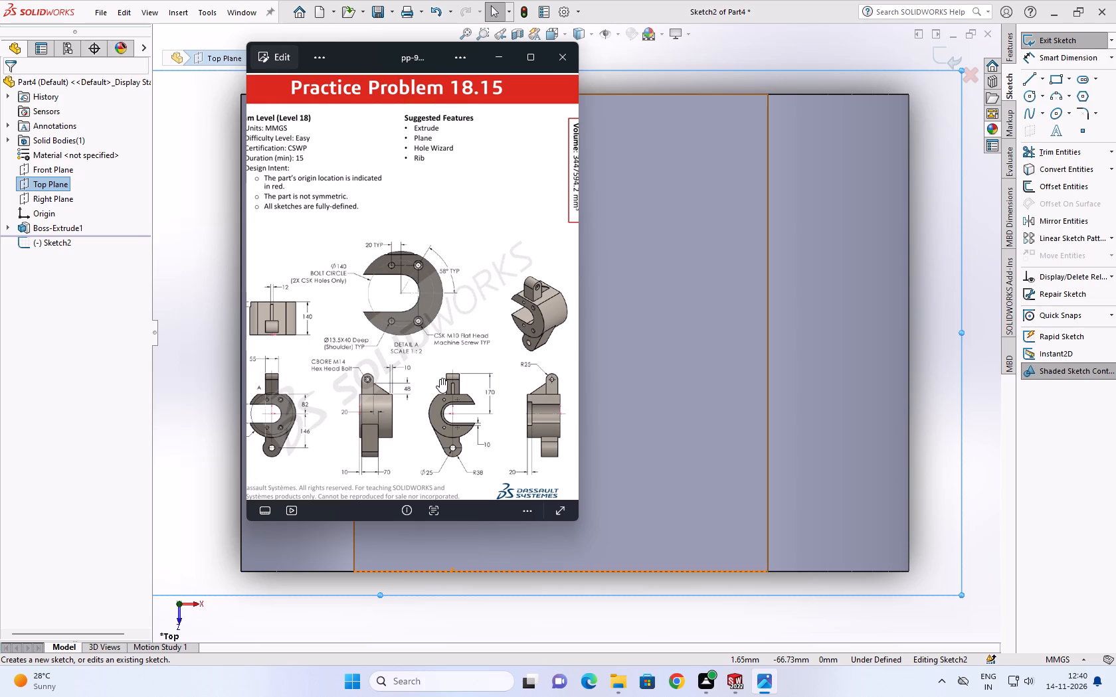
{"action": "scroll", "coordinate": [440, 378], "scroll_direction": "up", "scroll_amount": 1}
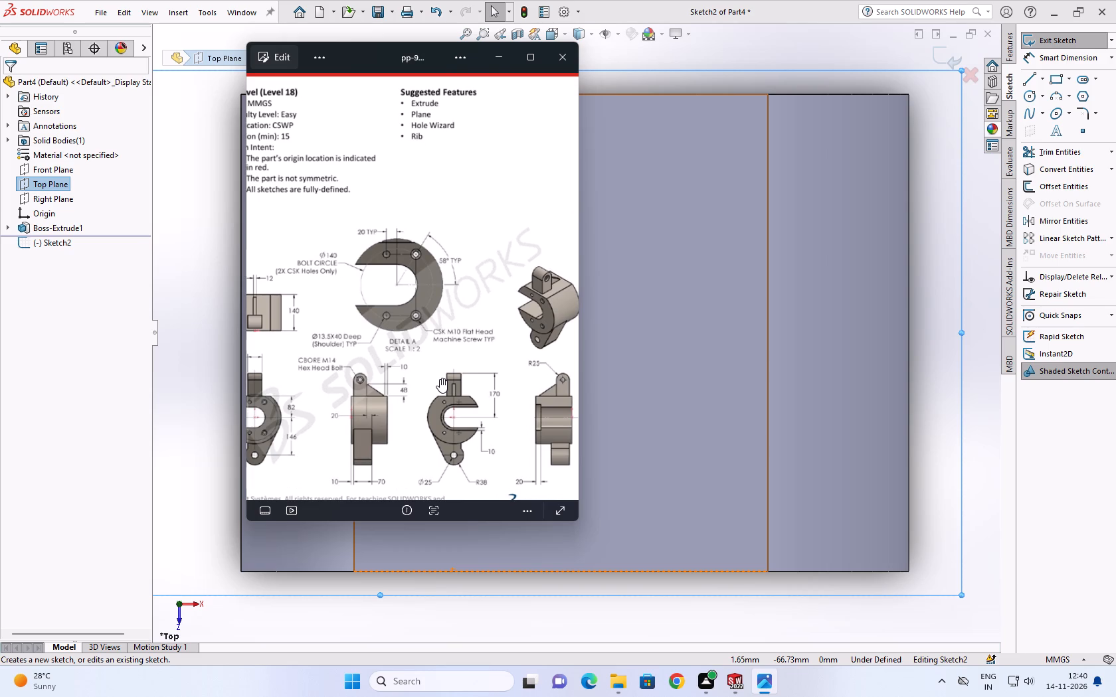
{"action": "scroll", "coordinate": [352, 250], "scroll_direction": "down", "scroll_amount": 3}
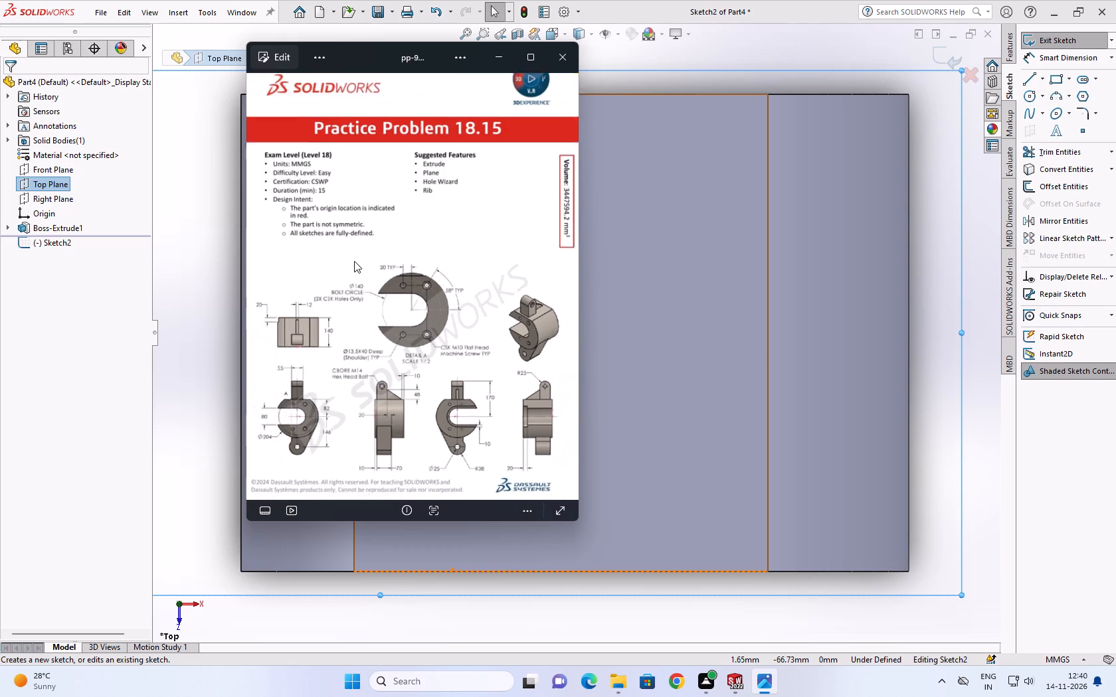
{"action": "scroll", "coordinate": [368, 309], "scroll_direction": "down", "scroll_amount": 2}
{"action": "scroll", "coordinate": [373, 366], "scroll_direction": "up", "scroll_amount": 3}
{"action": "scroll", "coordinate": [414, 429], "scroll_direction": "down", "scroll_amount": 1}
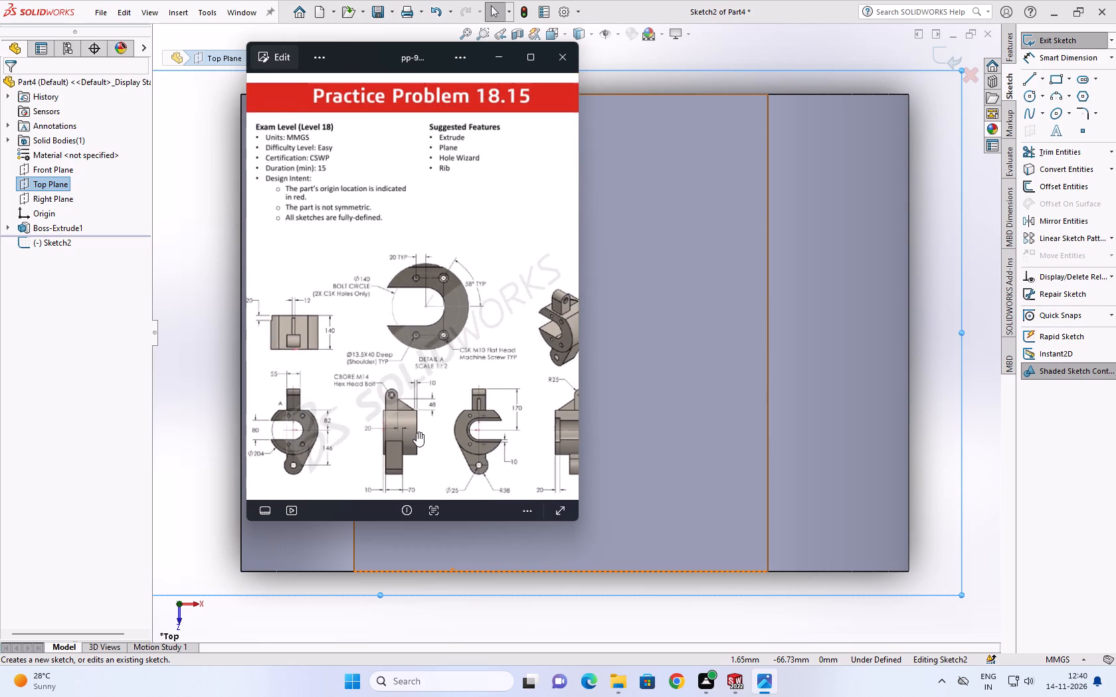
{"action": "scroll", "coordinate": [417, 432], "scroll_direction": "down", "scroll_amount": 4}
{"action": "scroll", "coordinate": [420, 418], "scroll_direction": "up", "scroll_amount": 1}
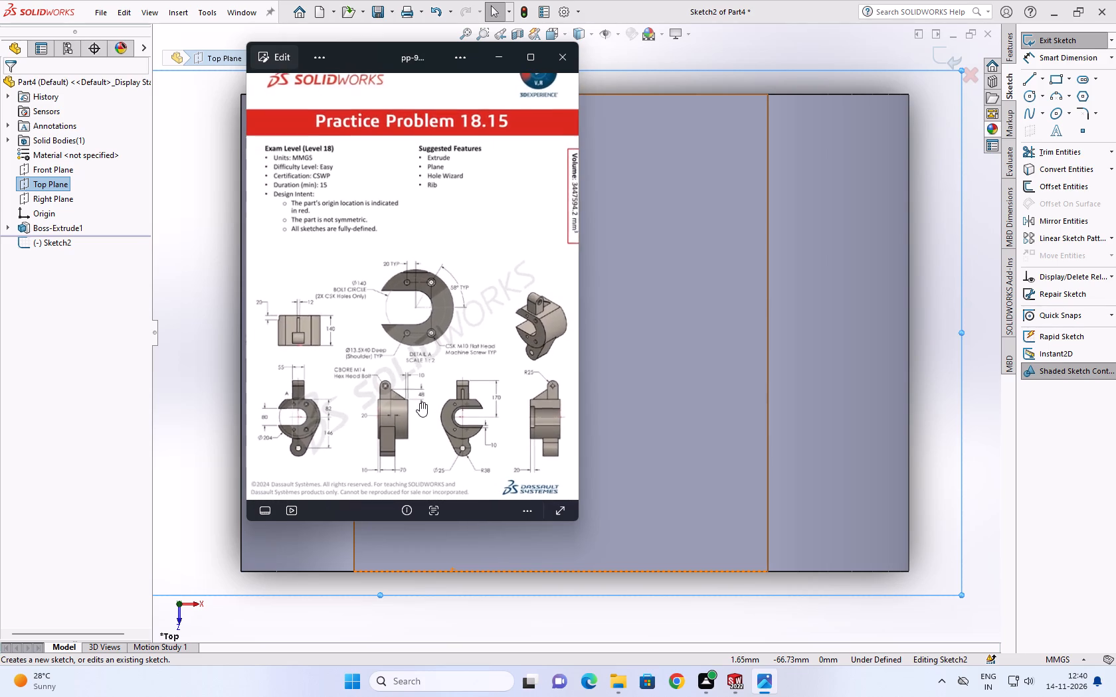
{"action": "scroll", "coordinate": [420, 402], "scroll_direction": "up", "scroll_amount": 2}
{"action": "scroll", "coordinate": [418, 410], "scroll_direction": "down", "scroll_amount": 4}
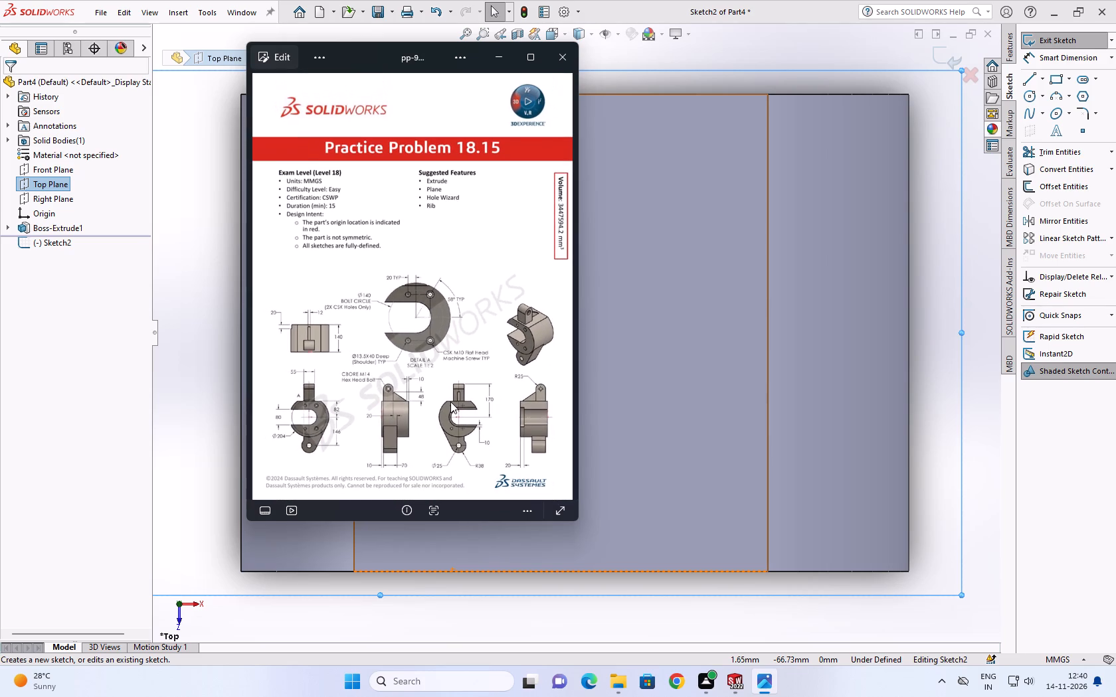
{"action": "scroll", "coordinate": [452, 402], "scroll_direction": "down", "scroll_amount": 3}
{"action": "scroll", "coordinate": [484, 432], "scroll_direction": "up", "scroll_amount": 2}
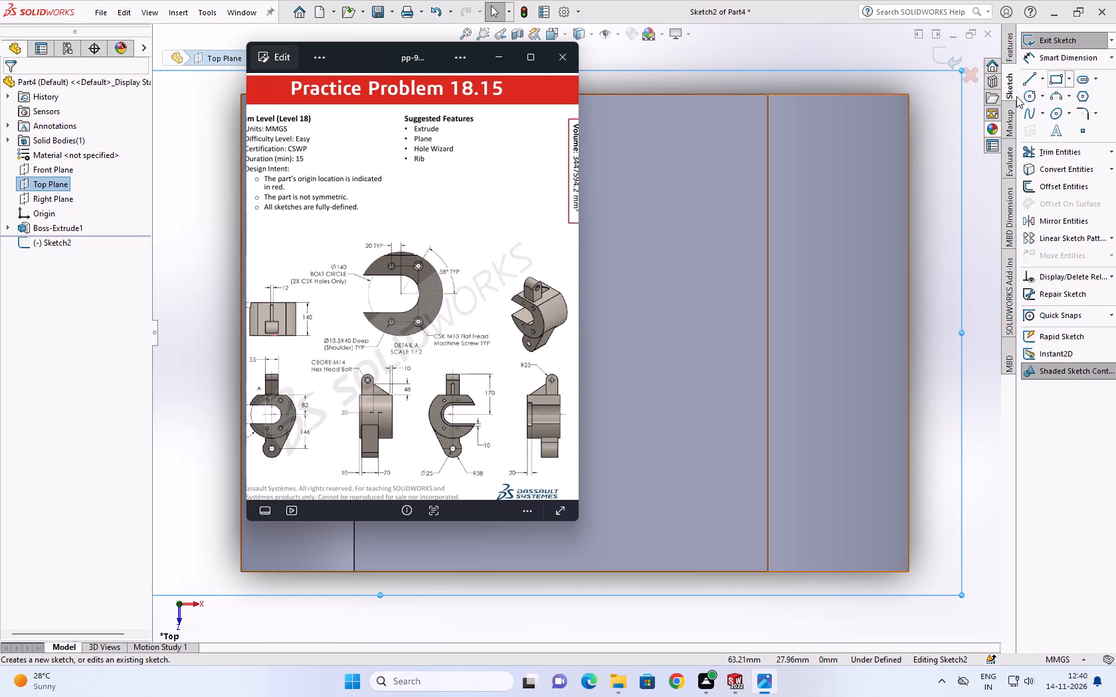
Exit the empty Top Plane sketch in SOLIDWORKS and start a new sketch on the Front Plane of the C-shaped body.
{"action": "left_click", "coordinate": [955, 62]}
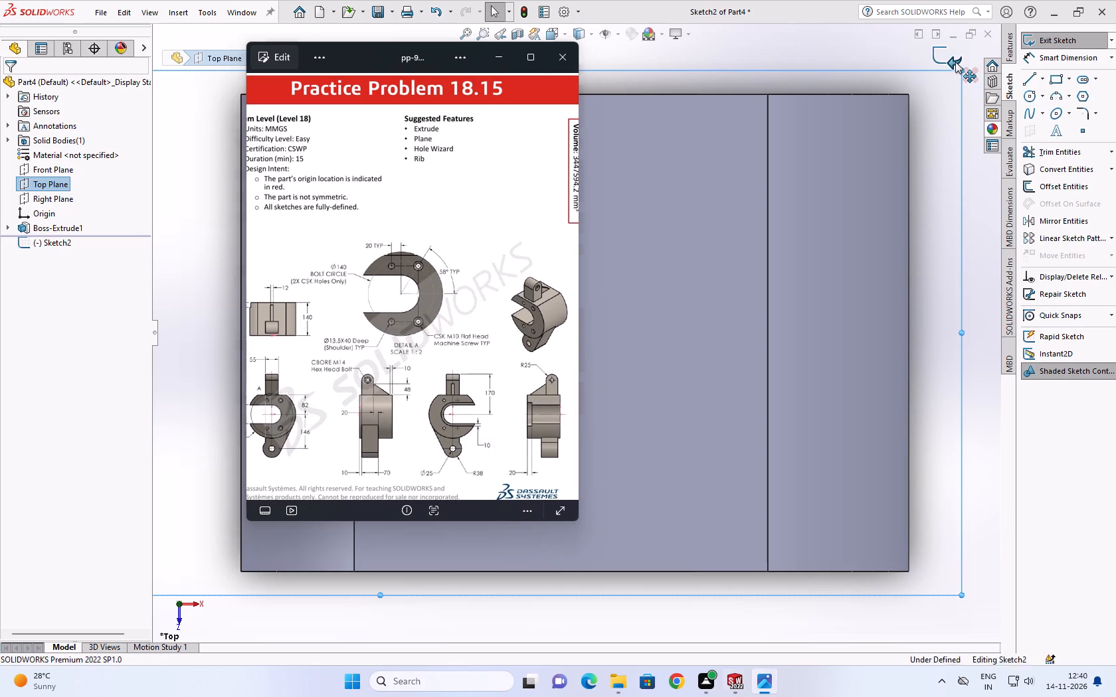
{"action": "scroll", "coordinate": [606, 301], "scroll_direction": "up", "scroll_amount": 3}
{"action": "middle_click_drag", "start_coordinate": [608, 287], "coordinate": [632, 497]}
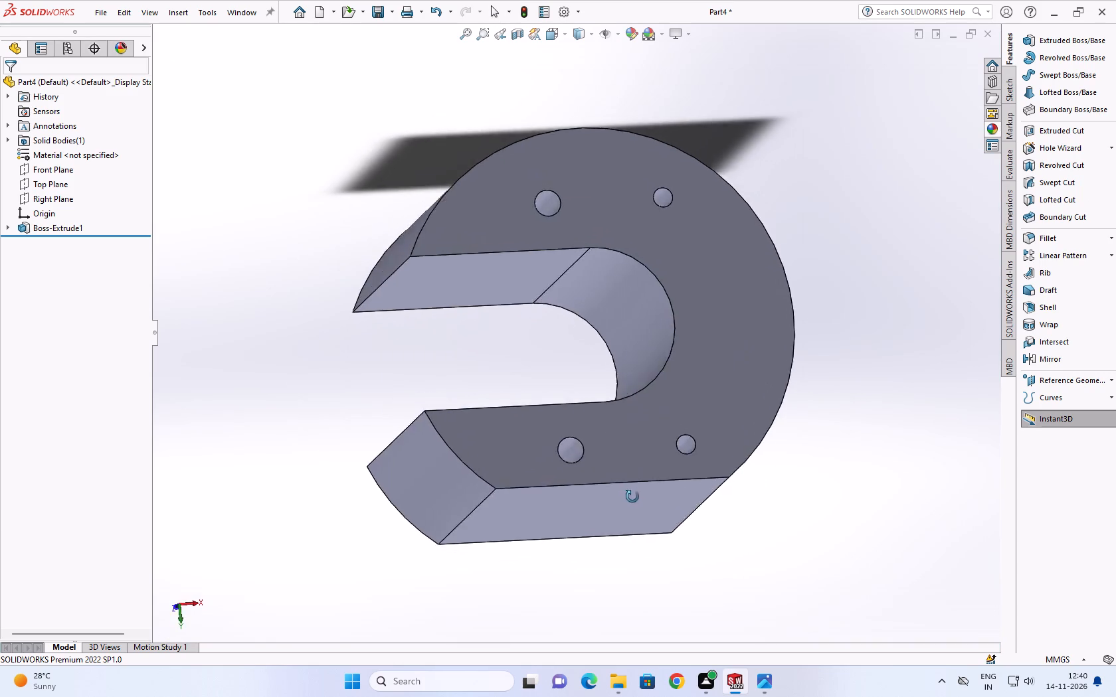
{"action": "middle_click_drag", "start_coordinate": [632, 497], "coordinate": [809, 696]}
{"action": "middle_click", "coordinate": [767, 696]}
{"action": "middle_click_drag", "start_coordinate": [754, 696], "coordinate": [727, 696]}
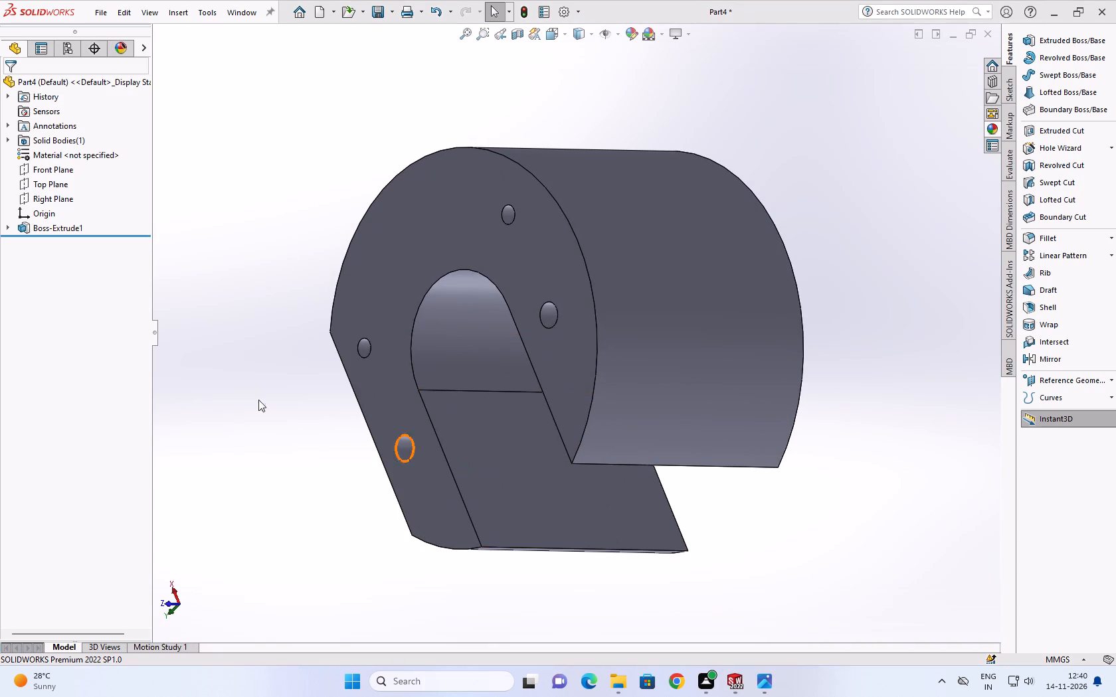
{"action": "scroll", "coordinate": [572, 169], "scroll_direction": "down", "scroll_amount": 1}
{"action": "middle_click_drag", "start_coordinate": [572, 169], "coordinate": [721, 255]}
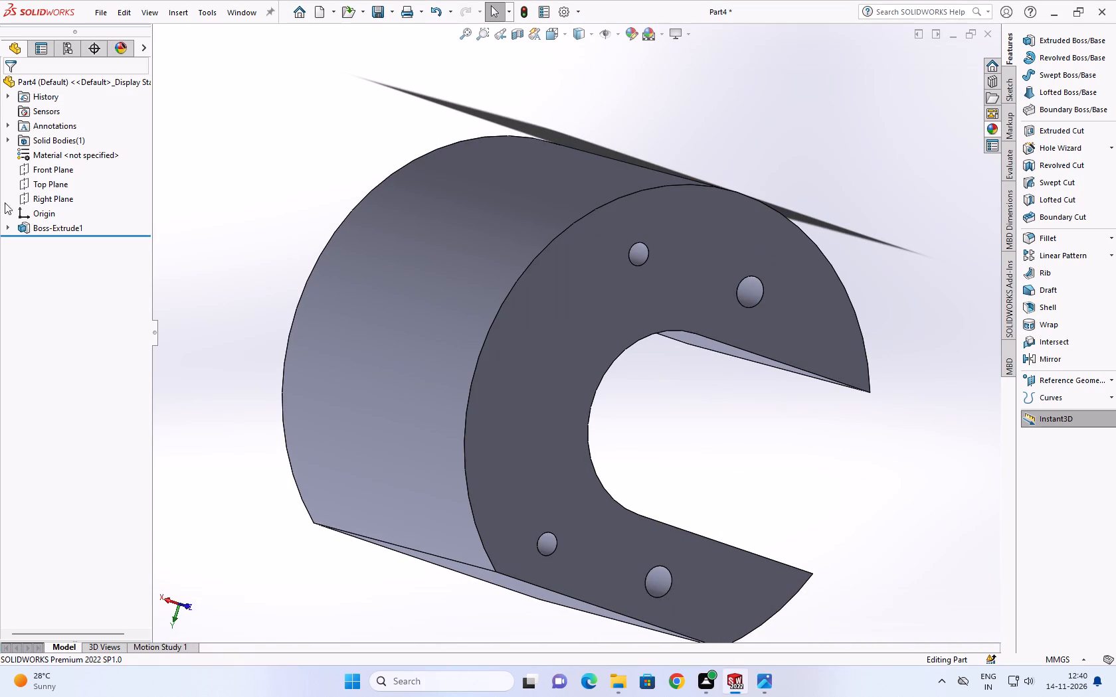
{"action": "left_click", "coordinate": [30, 171]}
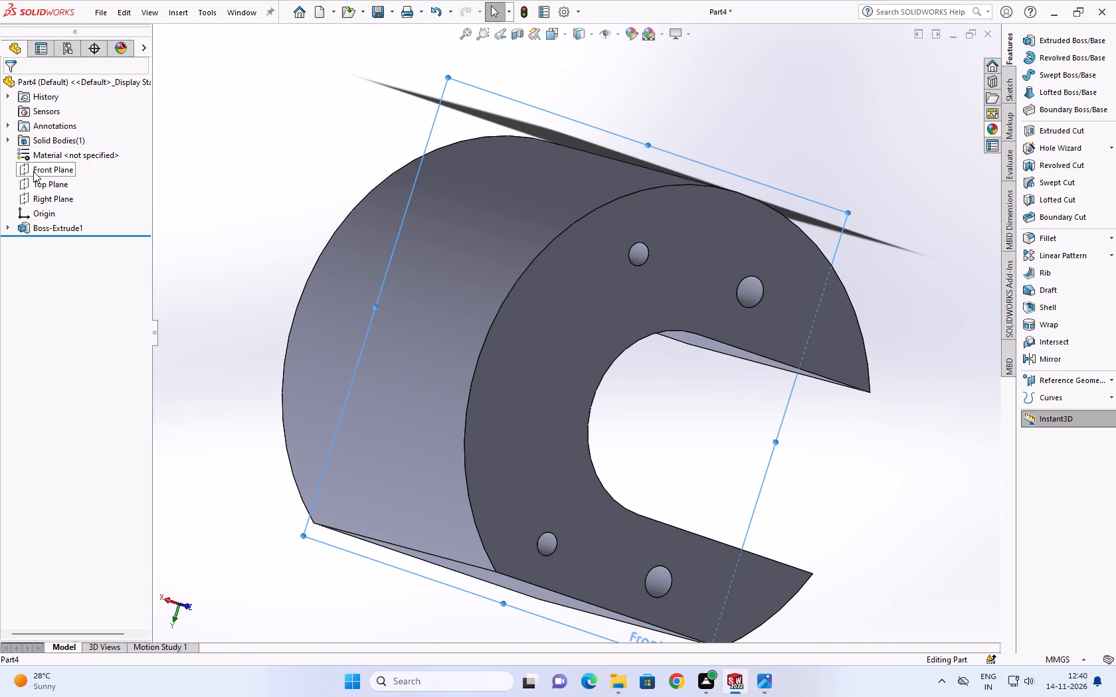
{"action": "left_click", "coordinate": [45, 157]}
{"action": "scroll", "coordinate": [347, 200], "scroll_direction": "up", "scroll_amount": 2}
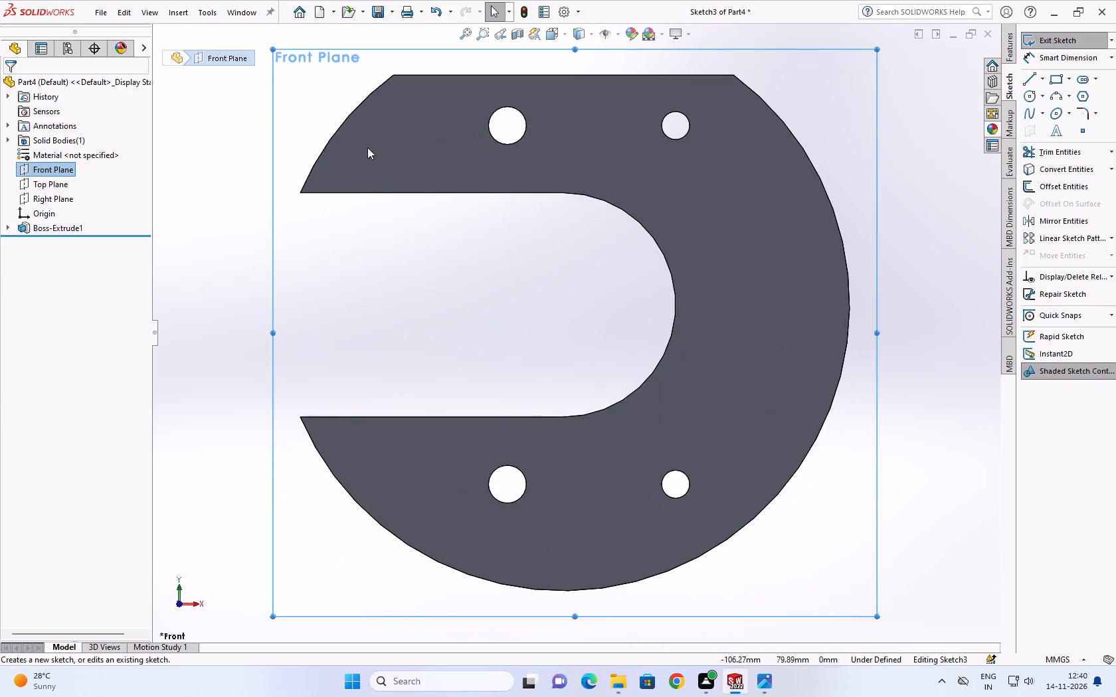
{"action": "scroll", "coordinate": [429, 158], "scroll_direction": "up", "scroll_amount": 3}
{"action": "scroll", "coordinate": [522, 229], "scroll_direction": "up", "scroll_amount": 1}
{"action": "scroll", "coordinate": [522, 229], "scroll_direction": "down", "scroll_amount": 2}
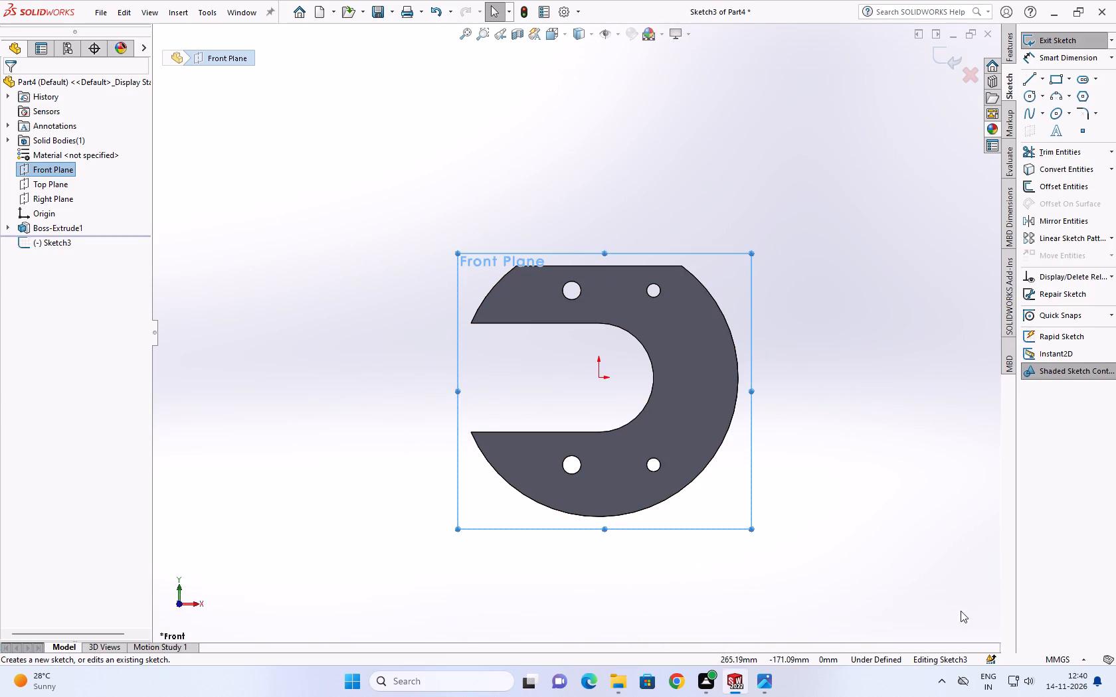
Switch to Photos and examine the reference drawing's front, side and isometric views for the lugs above and below the C-shaped body.
{"action": "left_click", "coordinate": [767, 683]}
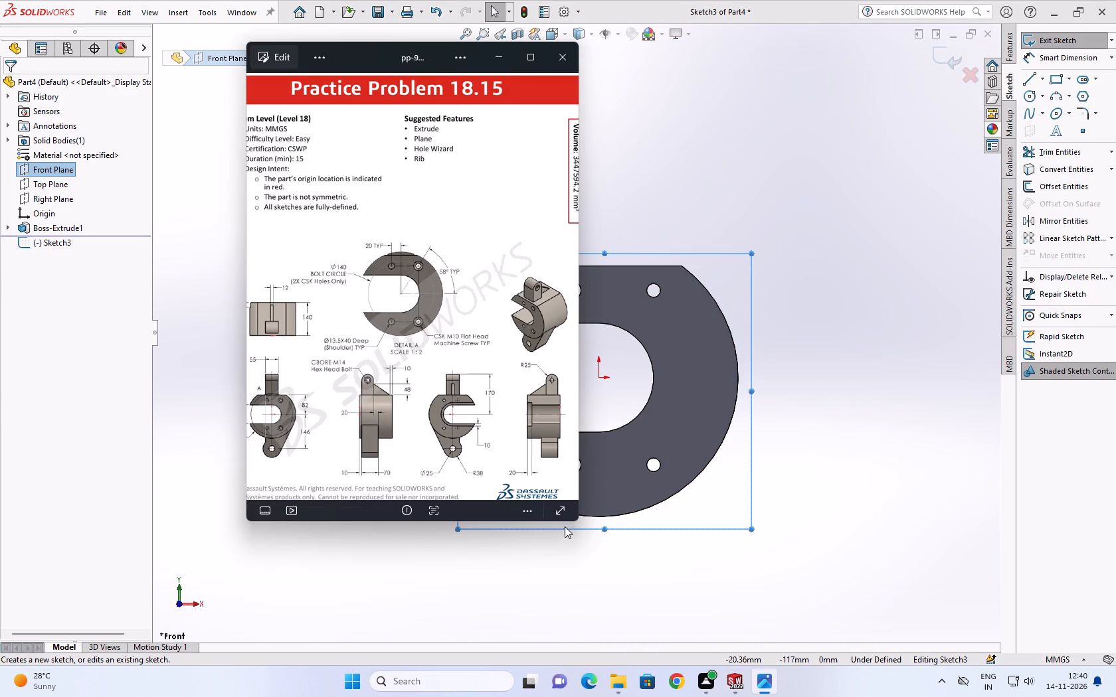
{"action": "scroll", "coordinate": [546, 504], "scroll_direction": "up", "scroll_amount": 2}
{"action": "scroll", "coordinate": [406, 388], "scroll_direction": "up", "scroll_amount": 1}
{"action": "scroll", "coordinate": [407, 412], "scroll_direction": "down", "scroll_amount": 1}
{"action": "scroll", "coordinate": [407, 414], "scroll_direction": "up", "scroll_amount": 1}
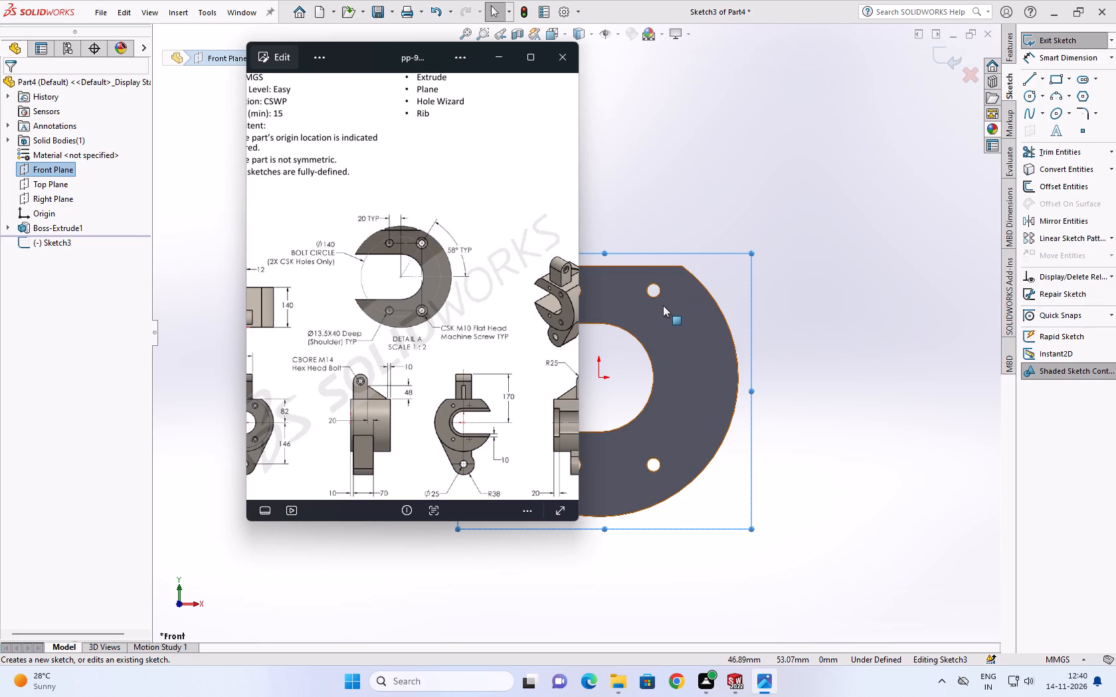
{"action": "scroll", "coordinate": [399, 422], "scroll_direction": "up", "scroll_amount": 1}
{"action": "scroll", "coordinate": [399, 422], "scroll_direction": "down", "scroll_amount": 1}
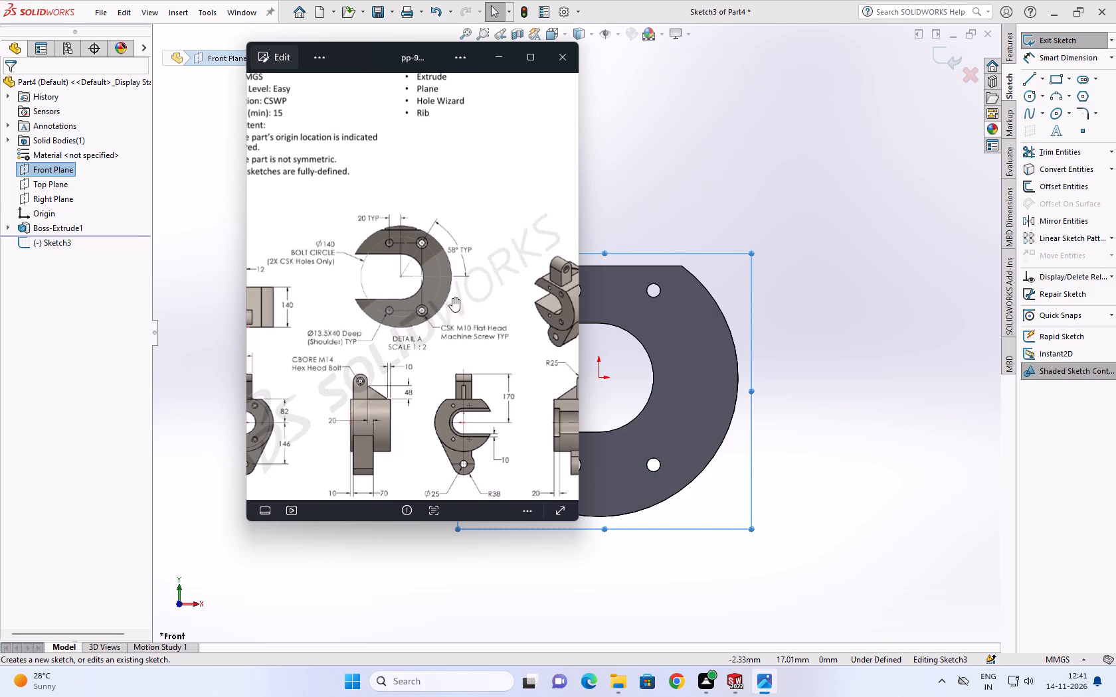
{"action": "scroll", "coordinate": [384, 378], "scroll_direction": "down", "scroll_amount": 3}
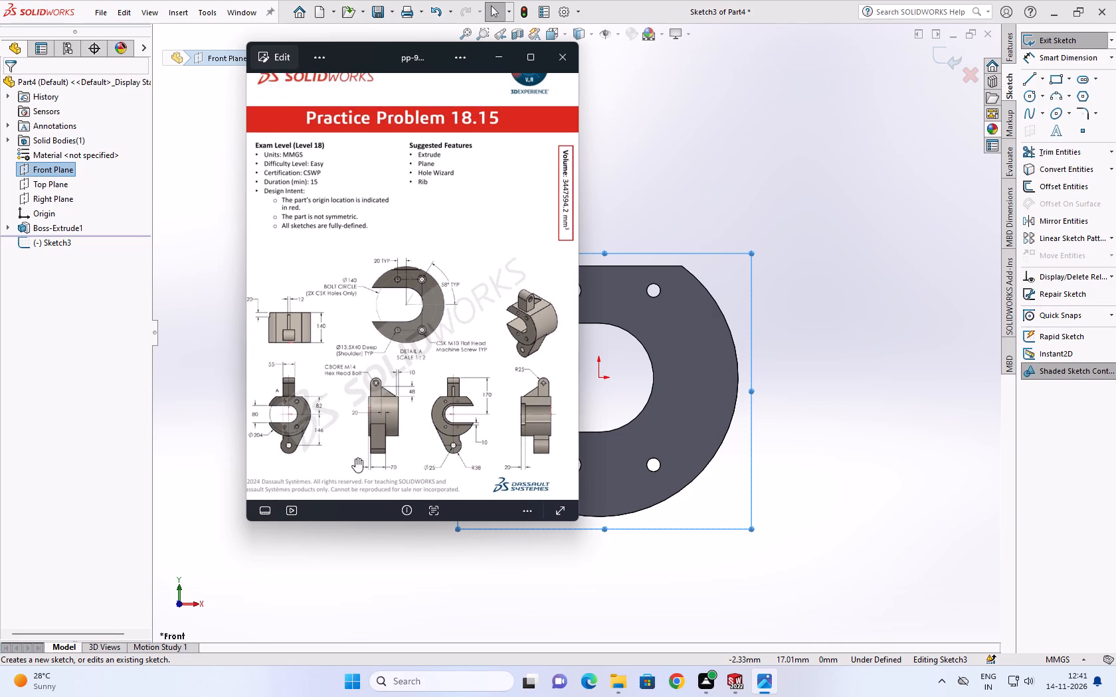
{"action": "scroll", "coordinate": [536, 392], "scroll_direction": "down", "scroll_amount": 2}
{"action": "scroll", "coordinate": [536, 392], "scroll_direction": "up", "scroll_amount": 10}
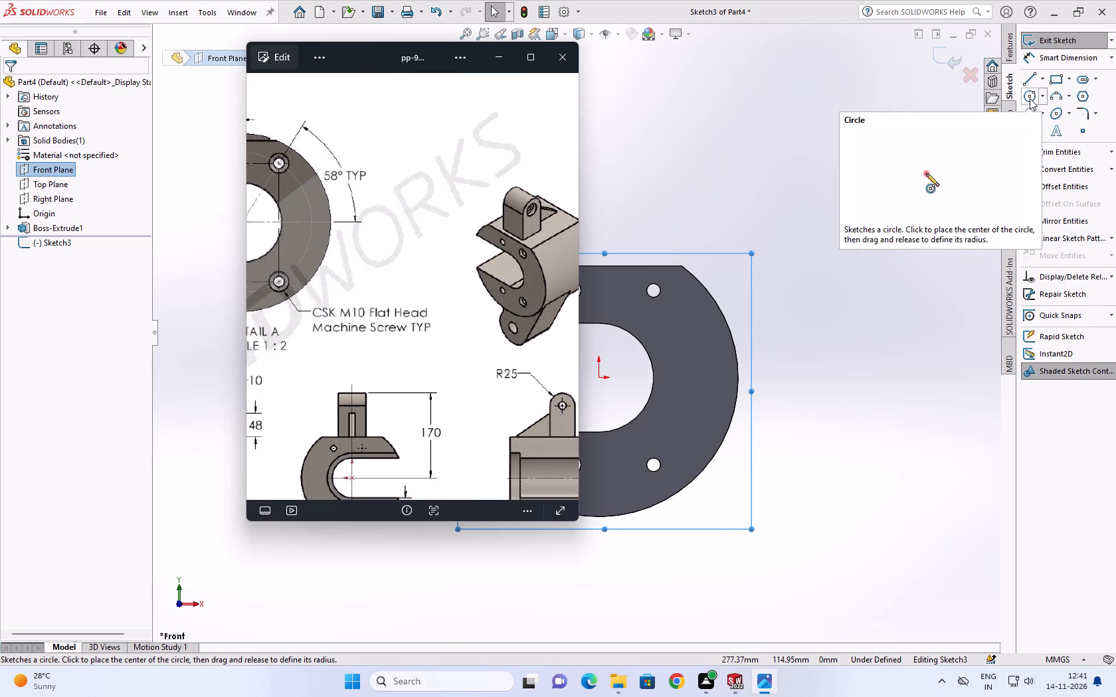
Sketch a circle of about 14.5 mm radius above the C-shaped body's flat upper edge, consulting the reference drawing in Photos.
{"action": "left_click", "coordinate": [1028, 100]}
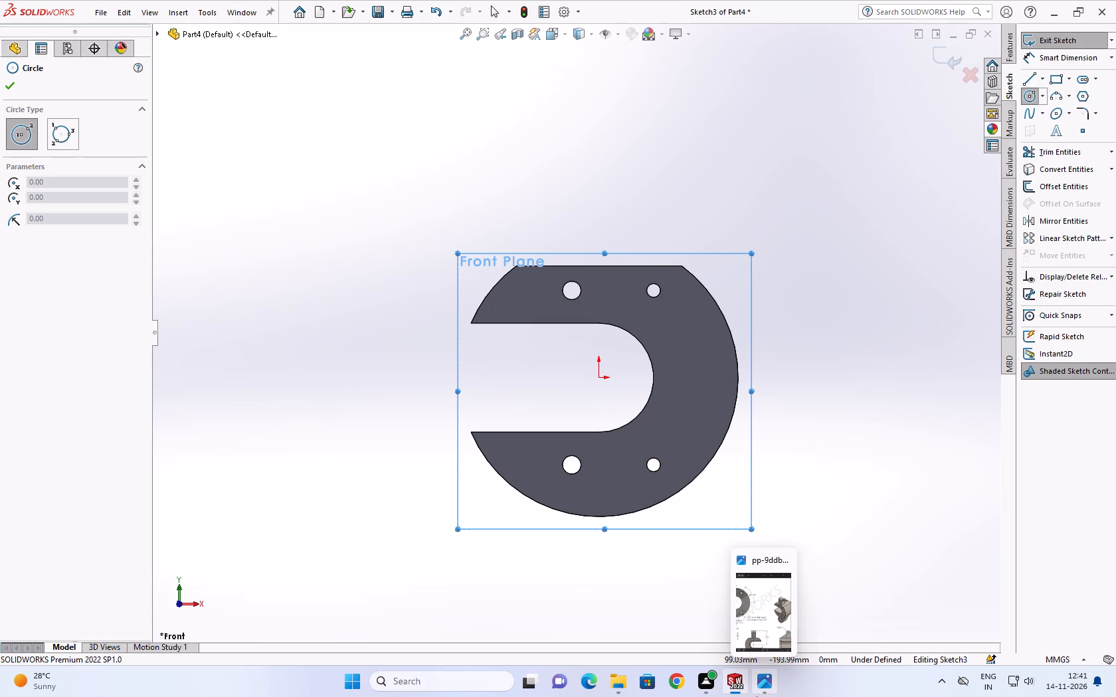
{"action": "left_click", "coordinate": [770, 680]}
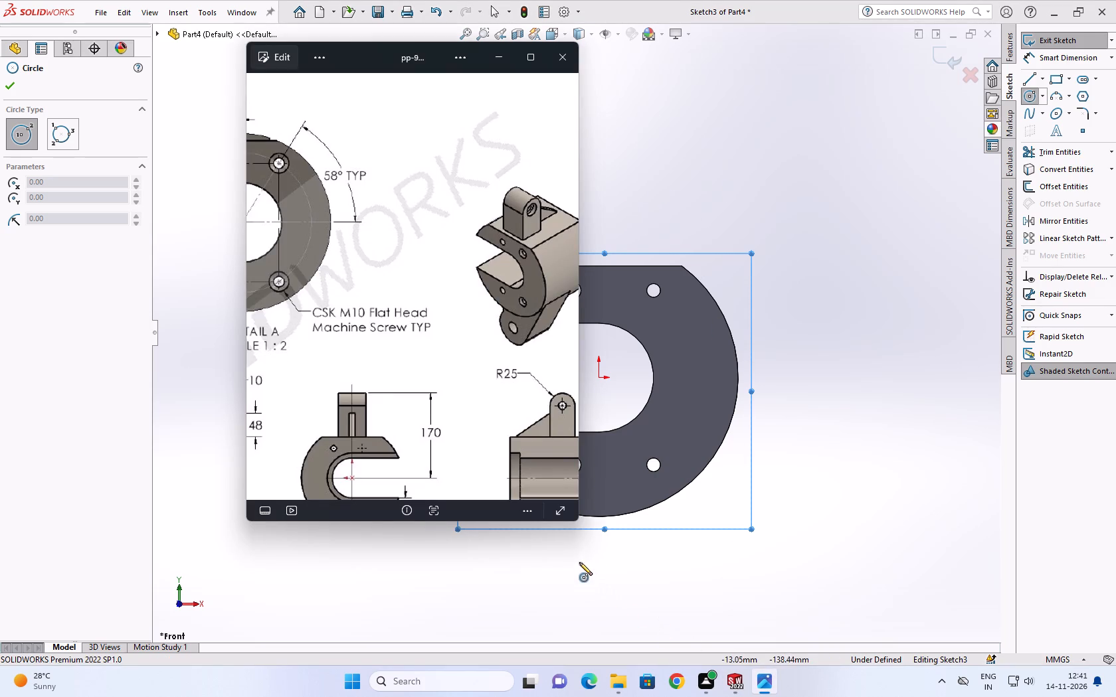
{"action": "scroll", "coordinate": [478, 432], "scroll_direction": "up", "scroll_amount": 2}
{"action": "scroll", "coordinate": [473, 407], "scroll_direction": "down", "scroll_amount": 14}
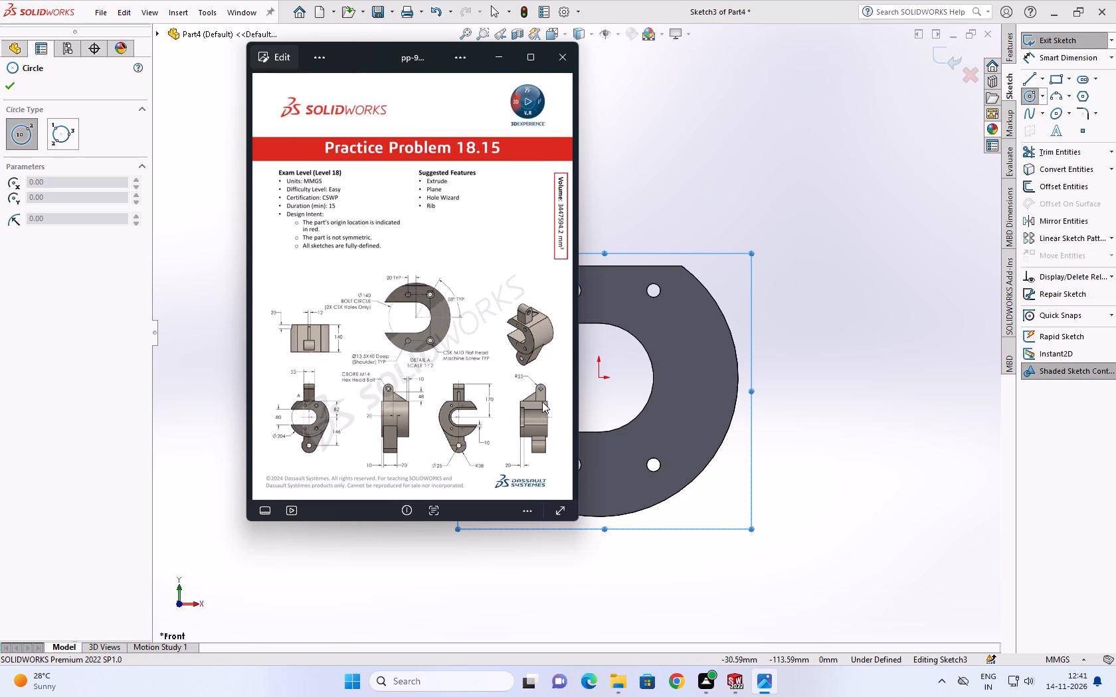
{"action": "scroll", "coordinate": [531, 413], "scroll_direction": "up", "scroll_amount": 3}
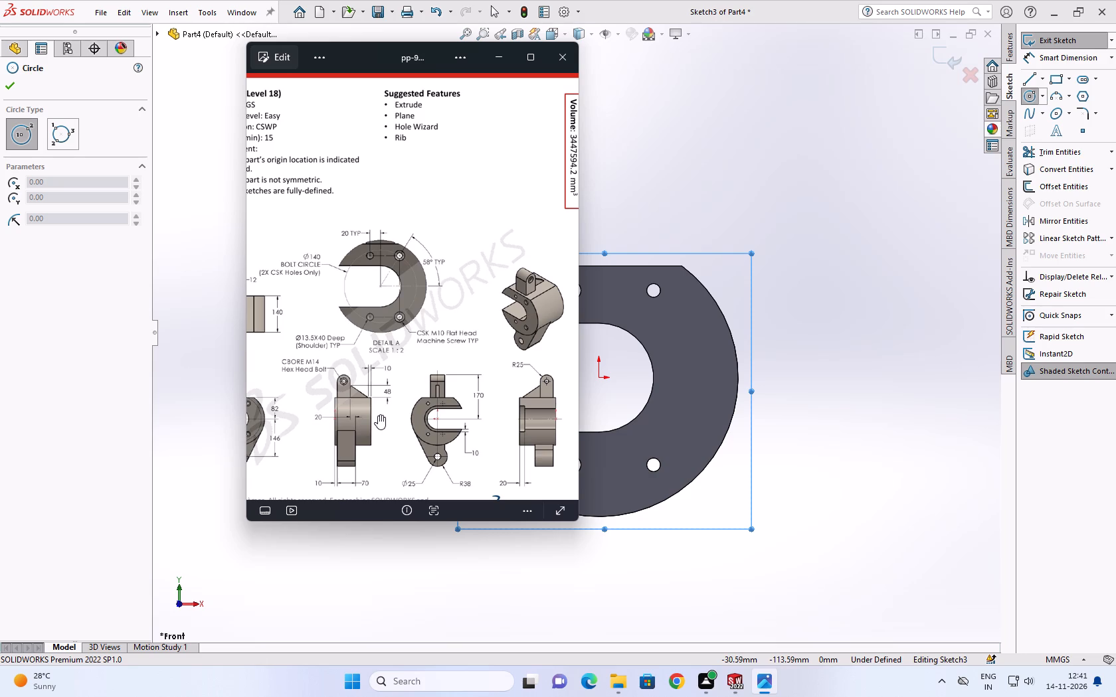
{"action": "left_click", "coordinate": [642, 180]}
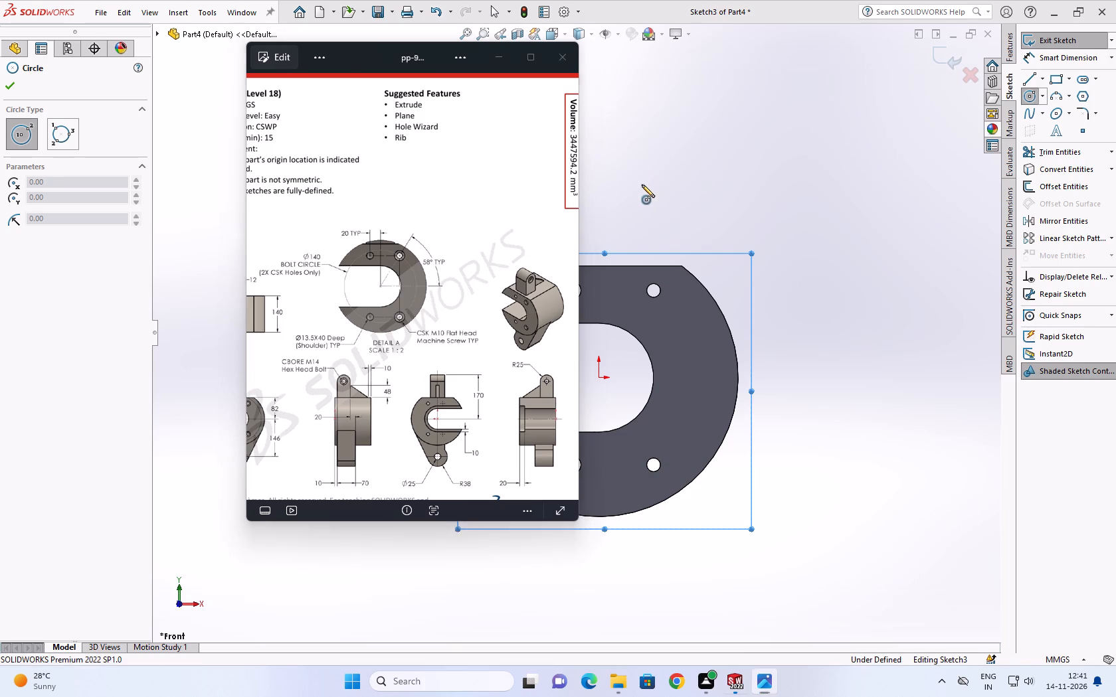
{"action": "left_click", "coordinate": [635, 198]}
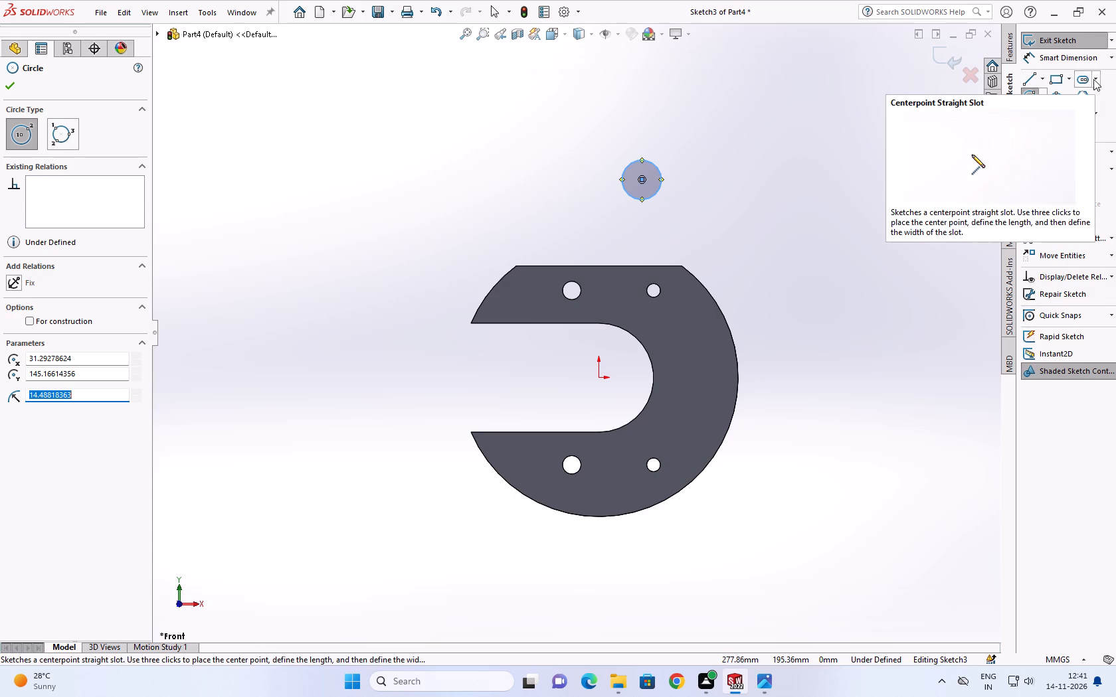
Sketch a vertical straight slot from the circle's centre down past the body, about 260 mm between centres and 53 mm wide.
{"action": "left_click", "coordinate": [1099, 79]}
{"action": "left_click", "coordinate": [1003, 84]}
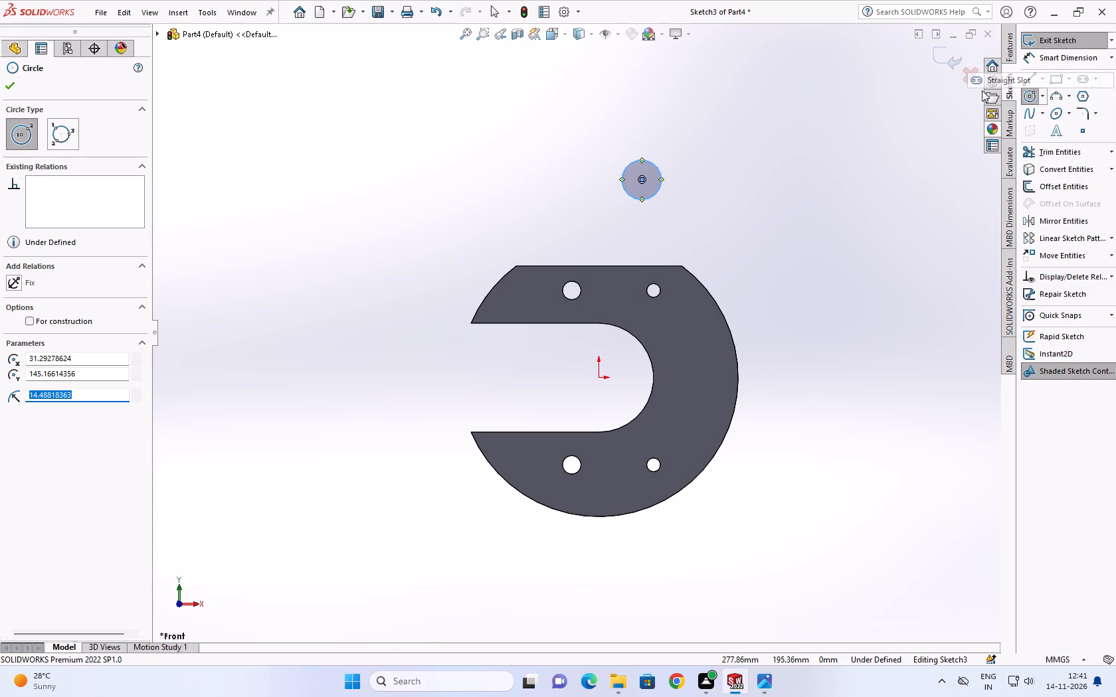
{"action": "left_click", "coordinate": [640, 179]}
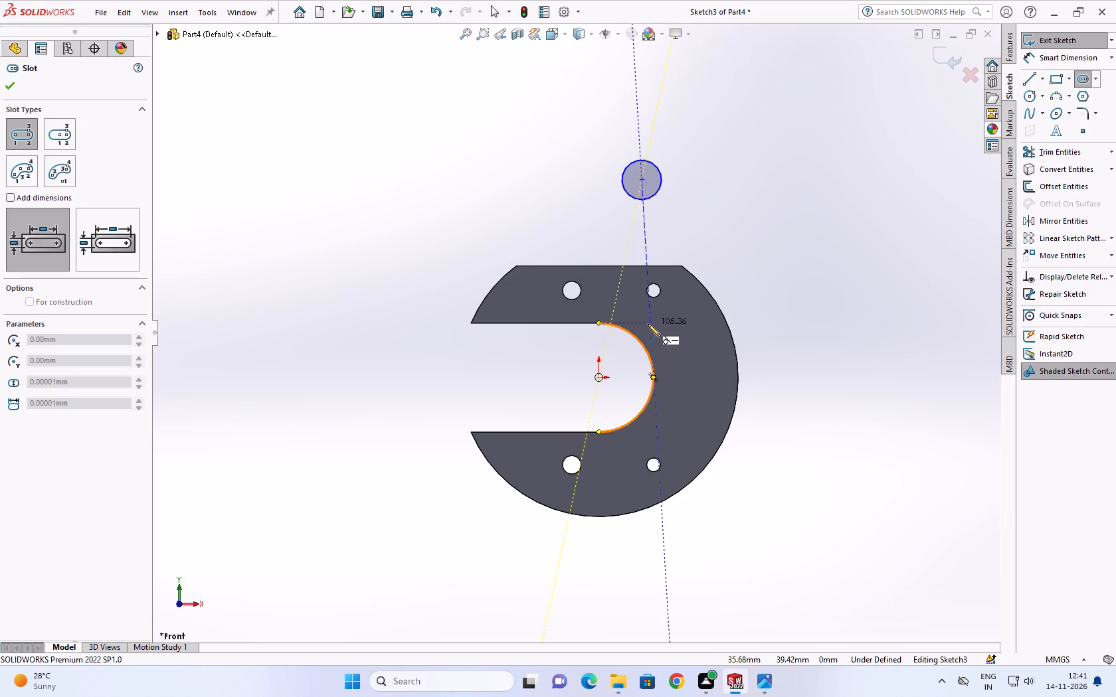
{"action": "left_click", "coordinate": [644, 534]}
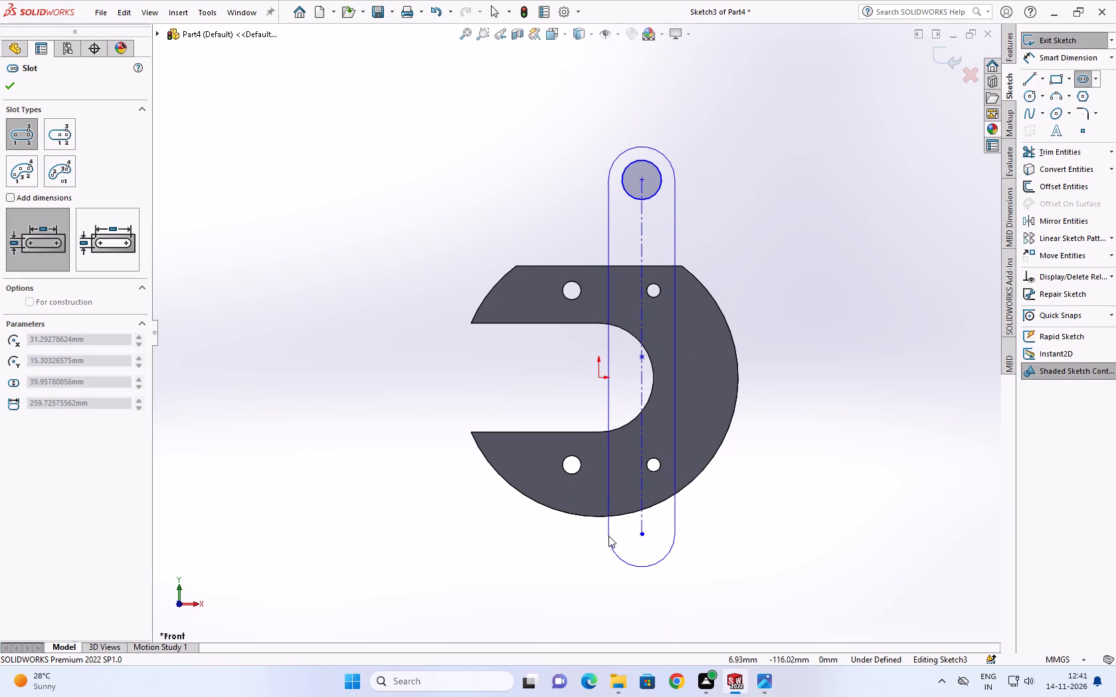
{"action": "left_click", "coordinate": [606, 536]}
{"action": "scroll", "coordinate": [614, 510], "scroll_direction": "down", "scroll_amount": 2}
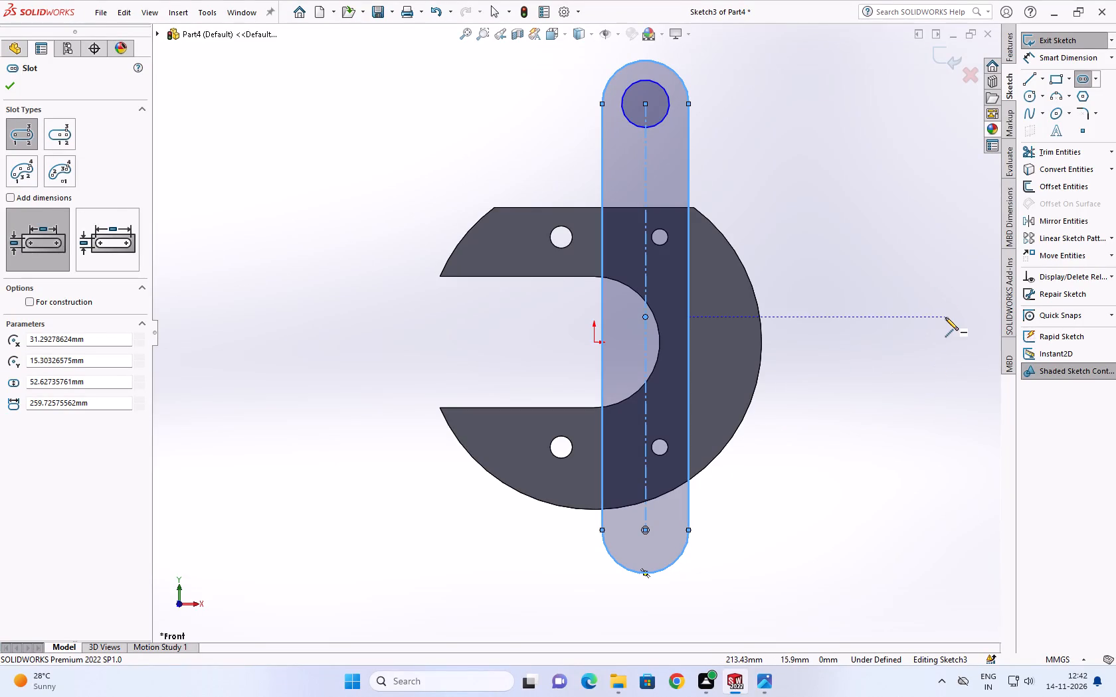
Dimension the vertical distance from the origin to the circle's centre as 170 mm, checking the reference drawing in Photos.
{"action": "left_click", "coordinate": [1054, 56]}
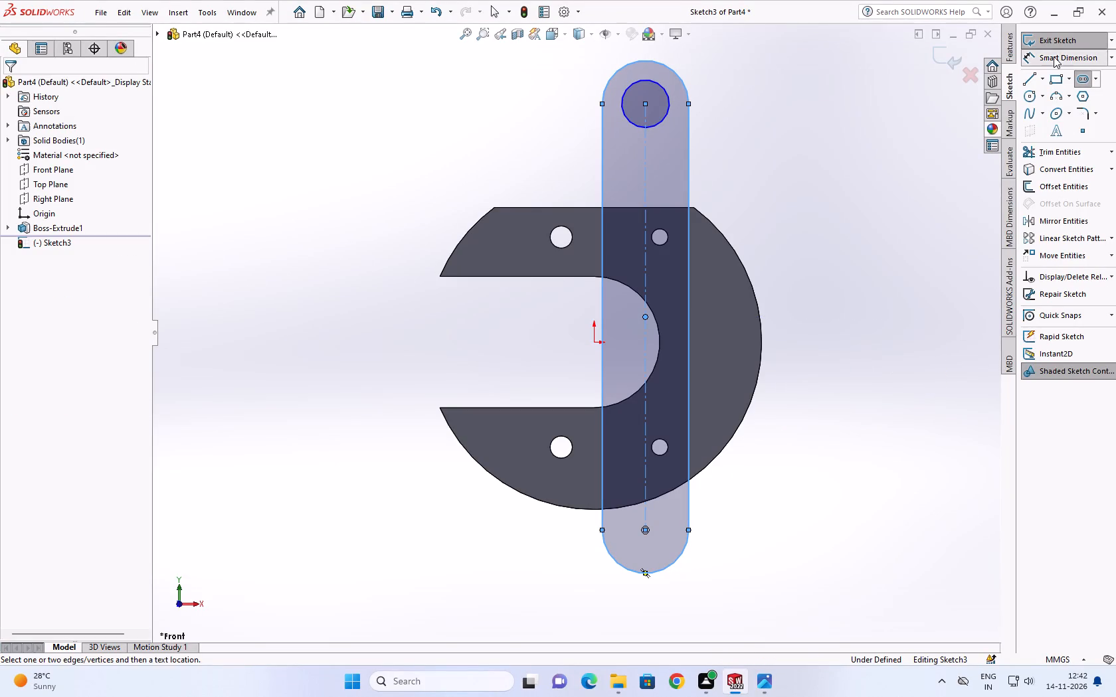
{"action": "left_click", "coordinate": [646, 101]}
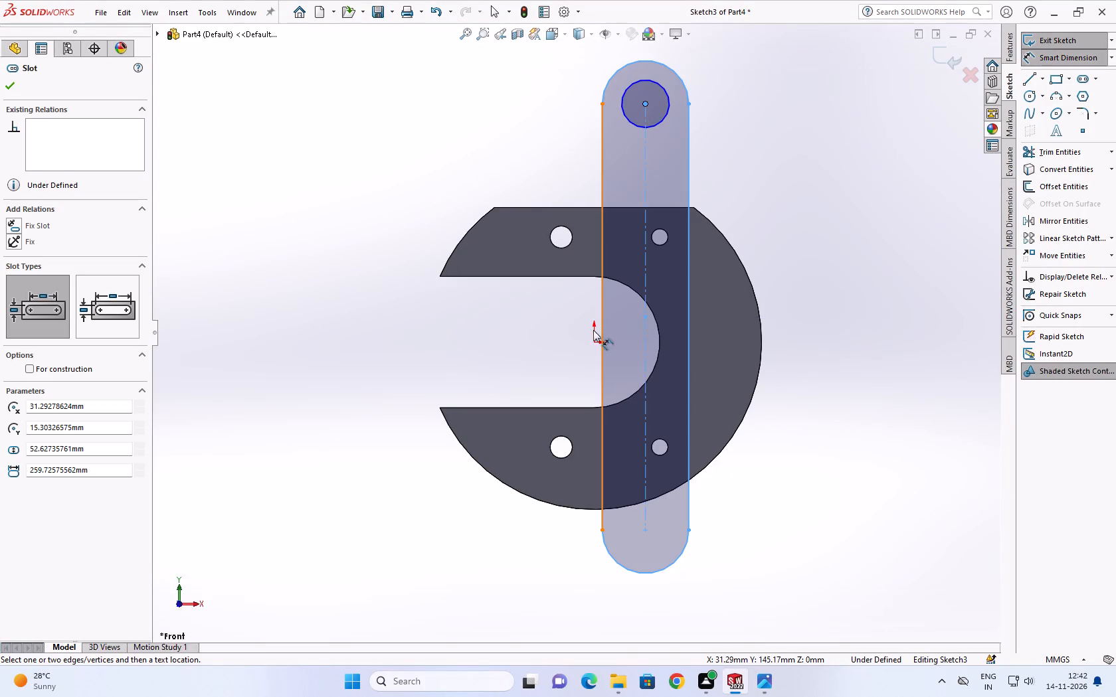
{"action": "left_click", "coordinate": [595, 343]}
{"action": "left_click", "coordinate": [846, 309]}
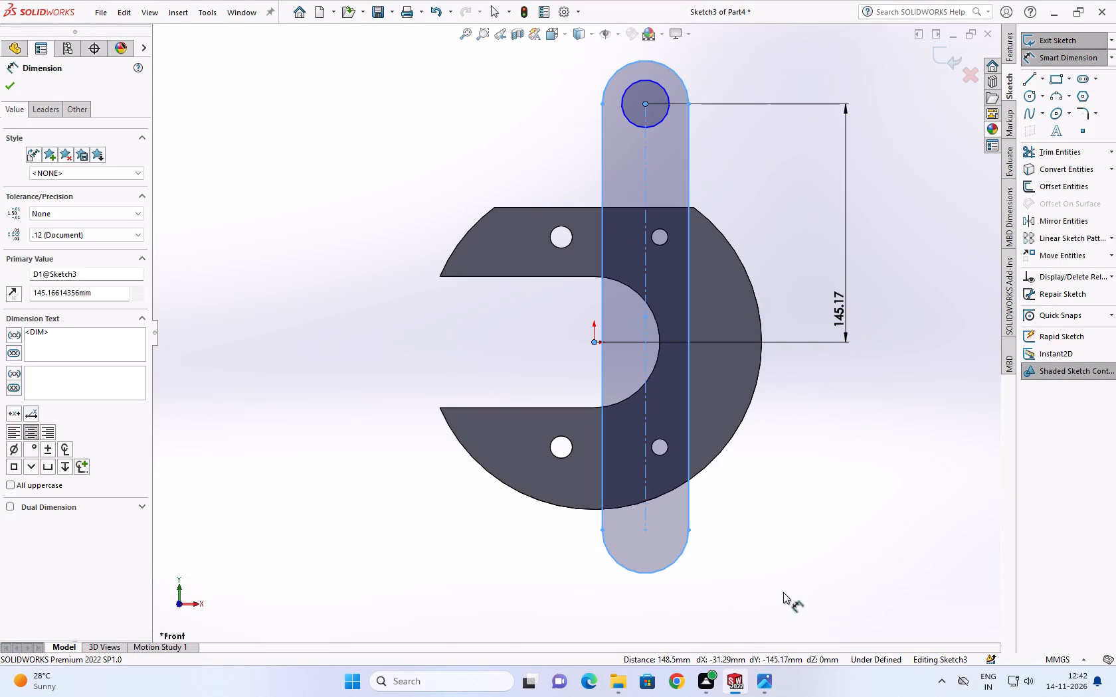
{"action": "left_click", "coordinate": [770, 684]}
{"action": "scroll", "coordinate": [349, 424], "scroll_direction": "up", "scroll_amount": 2}
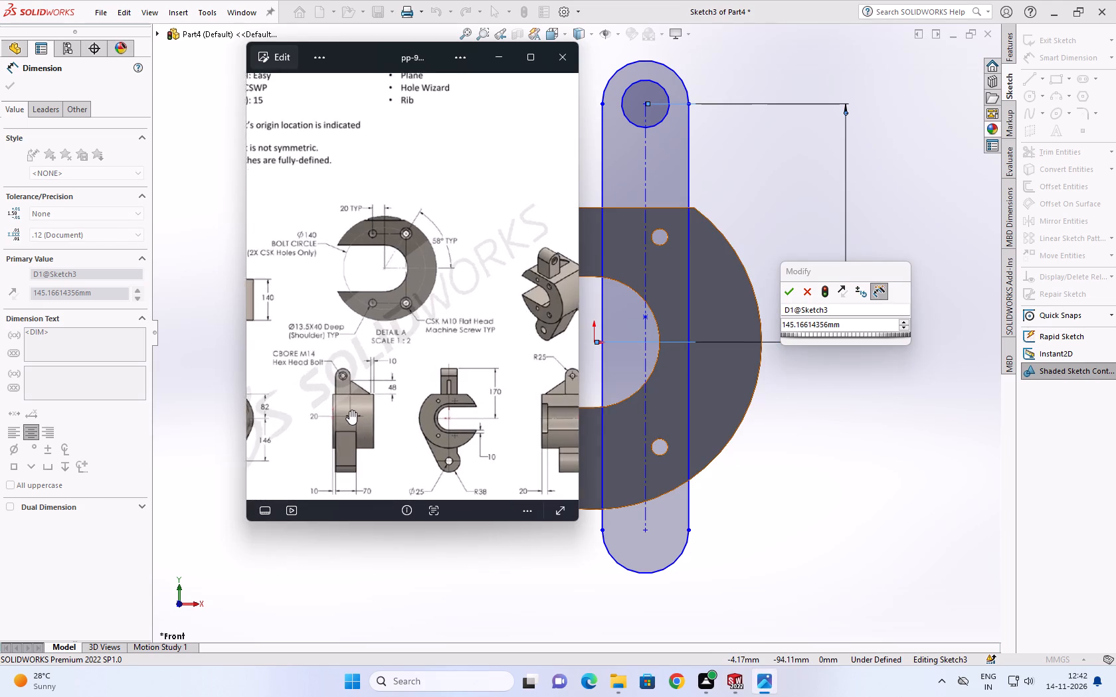
{"action": "scroll", "coordinate": [338, 414], "scroll_direction": "down", "scroll_amount": 5}
{"action": "scroll", "coordinate": [347, 417], "scroll_direction": "up", "scroll_amount": 2}
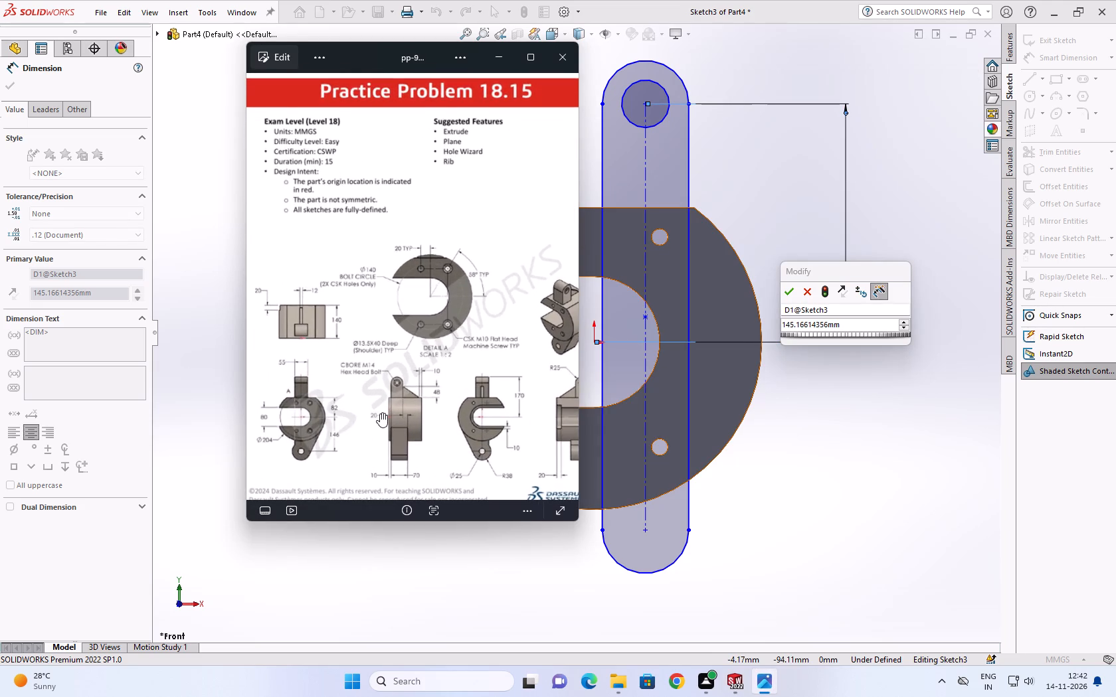
{"action": "scroll", "coordinate": [380, 413], "scroll_direction": "up", "scroll_amount": 2}
{"action": "scroll", "coordinate": [380, 413], "scroll_direction": "down", "scroll_amount": 5}
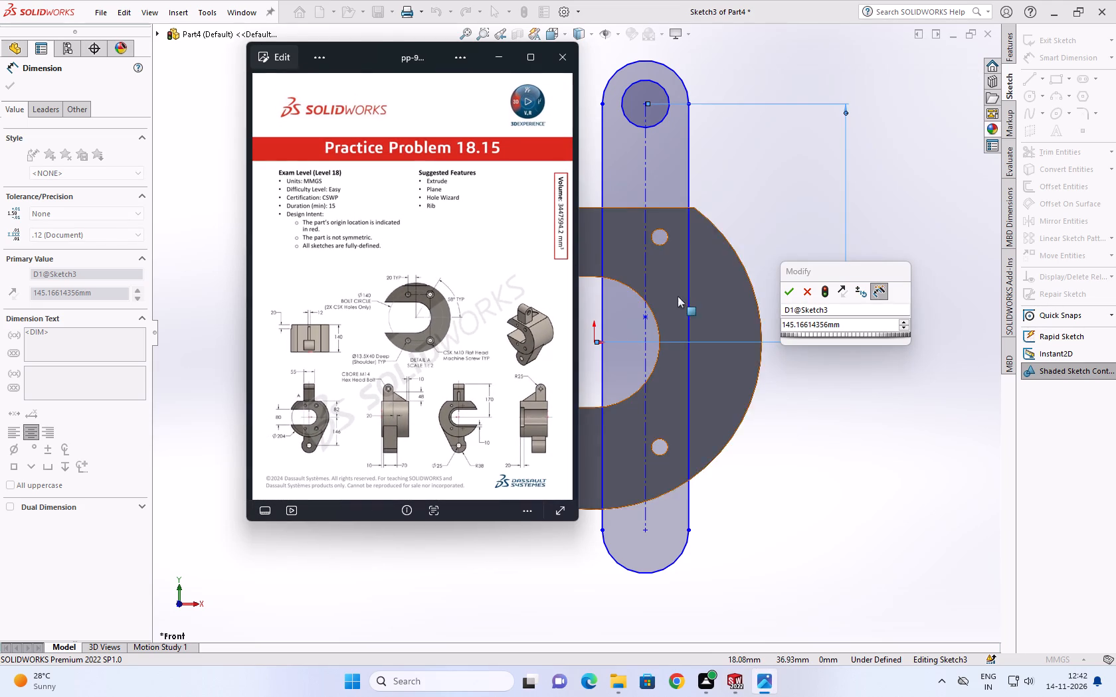
{"action": "double_click", "coordinate": [844, 321]}
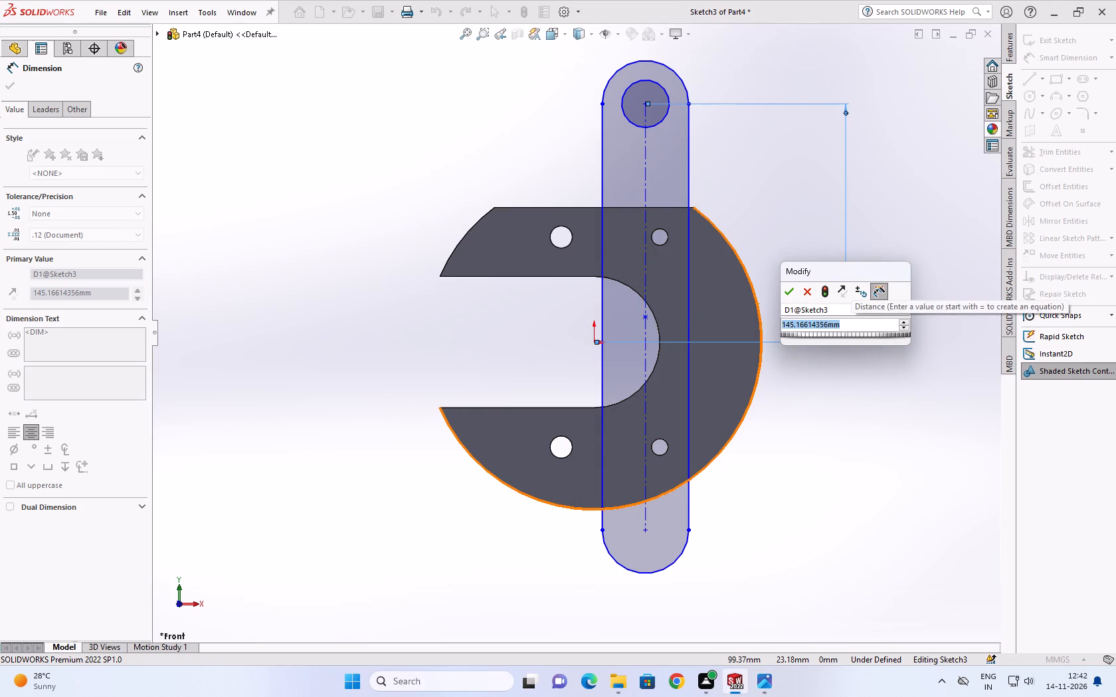
{"action": "type", "text": "170"}
{"action": "key", "text": "Return"}
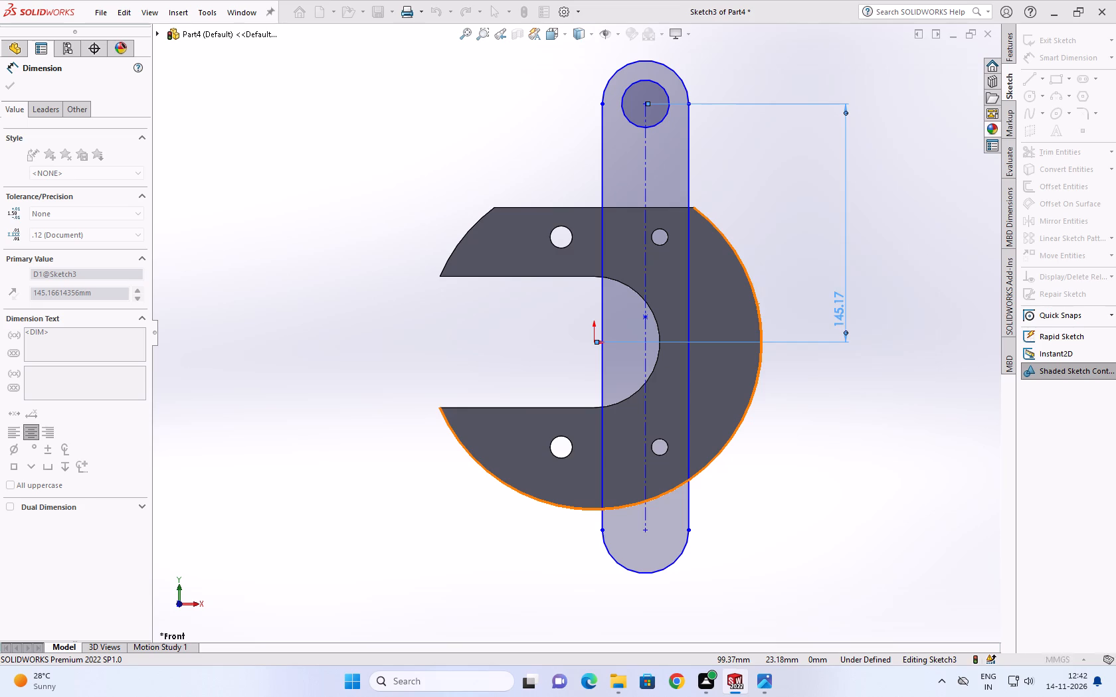
{"action": "scroll", "coordinate": [667, 321], "scroll_direction": "up", "scroll_amount": 1}
{"action": "scroll", "coordinate": [652, 323], "scroll_direction": "down", "scroll_amount": 3}
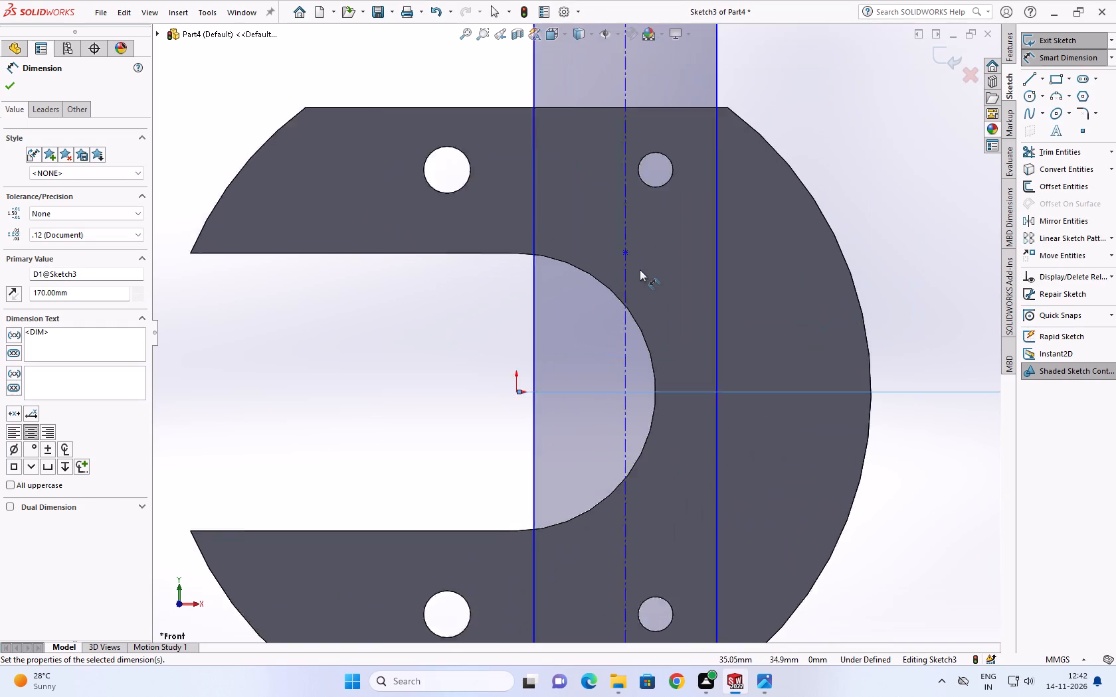
{"action": "scroll", "coordinate": [622, 291], "scroll_direction": "up", "scroll_amount": 1}
{"action": "key", "text": "Escape"}
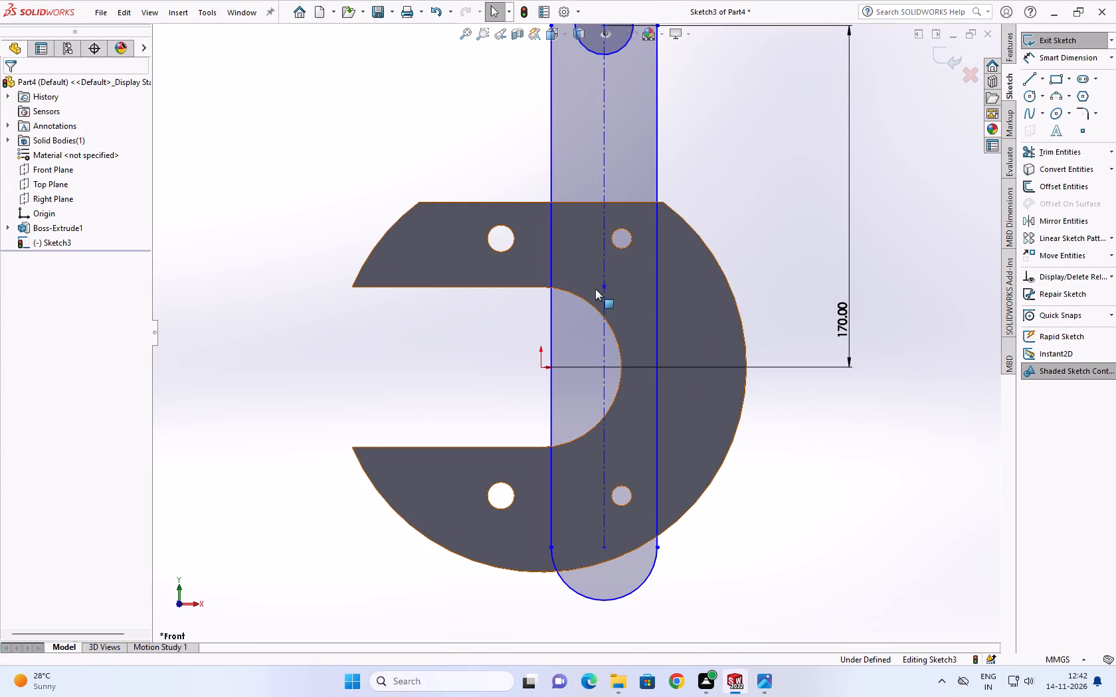
Add a horizontal relation between the slot's midpoint and the origin.
{"action": "left_click", "coordinate": [604, 287]}
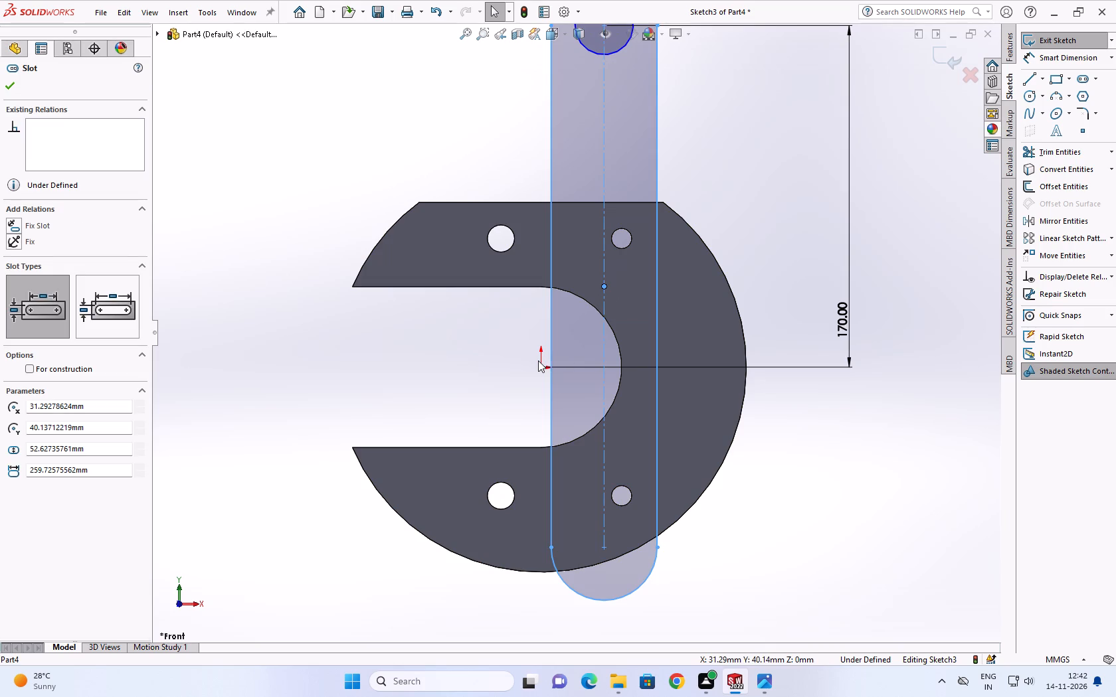
{"action": "left_click", "coordinate": [539, 366], "text": "ctrl"}
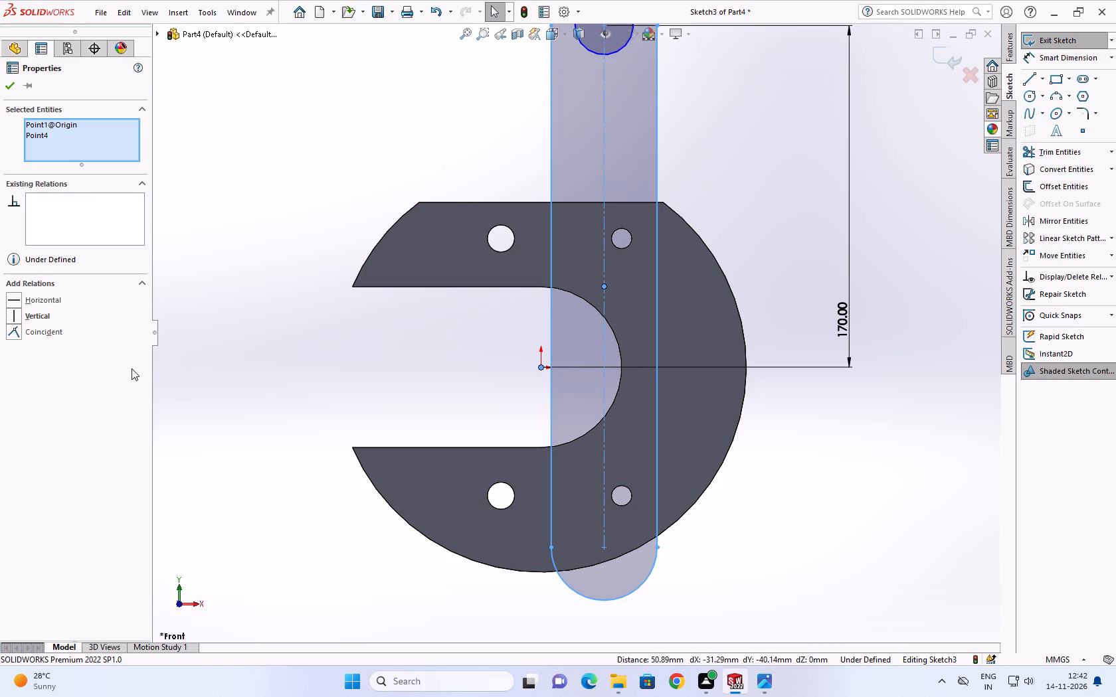
{"action": "left_click", "coordinate": [15, 298]}
{"action": "left_click", "coordinate": [7, 93]}
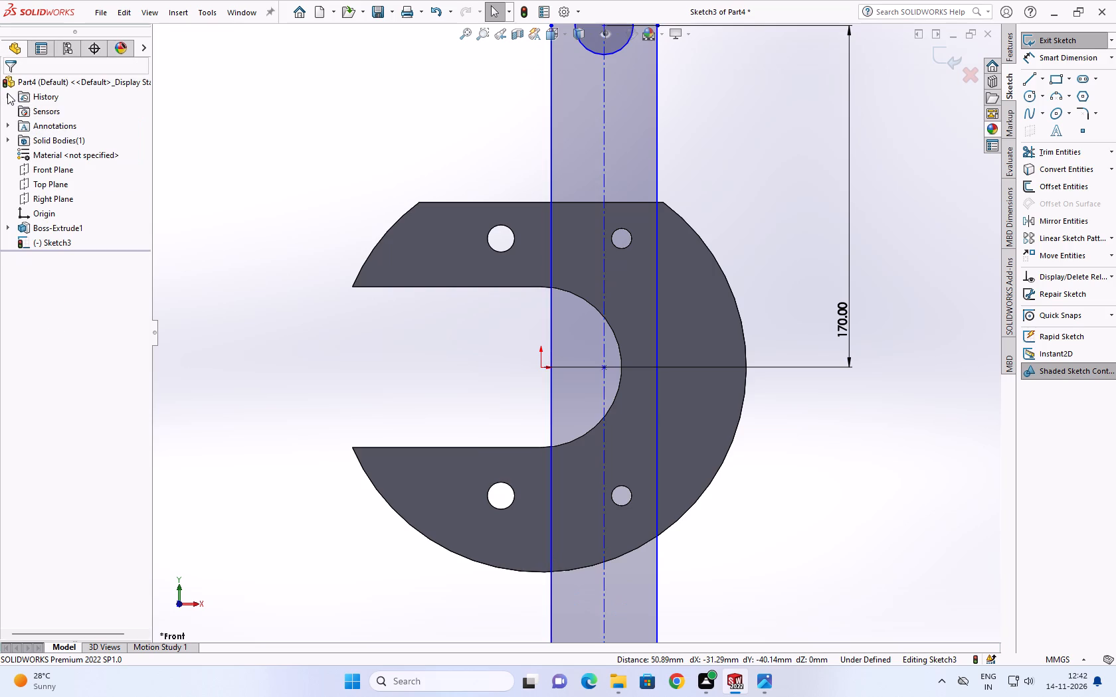
Convert the C-shaped body's flat upper edge into a sketch line.
{"action": "scroll", "coordinate": [313, 143], "scroll_direction": "up", "scroll_amount": 2}
{"action": "scroll", "coordinate": [572, 270], "scroll_direction": "down", "scroll_amount": 1}
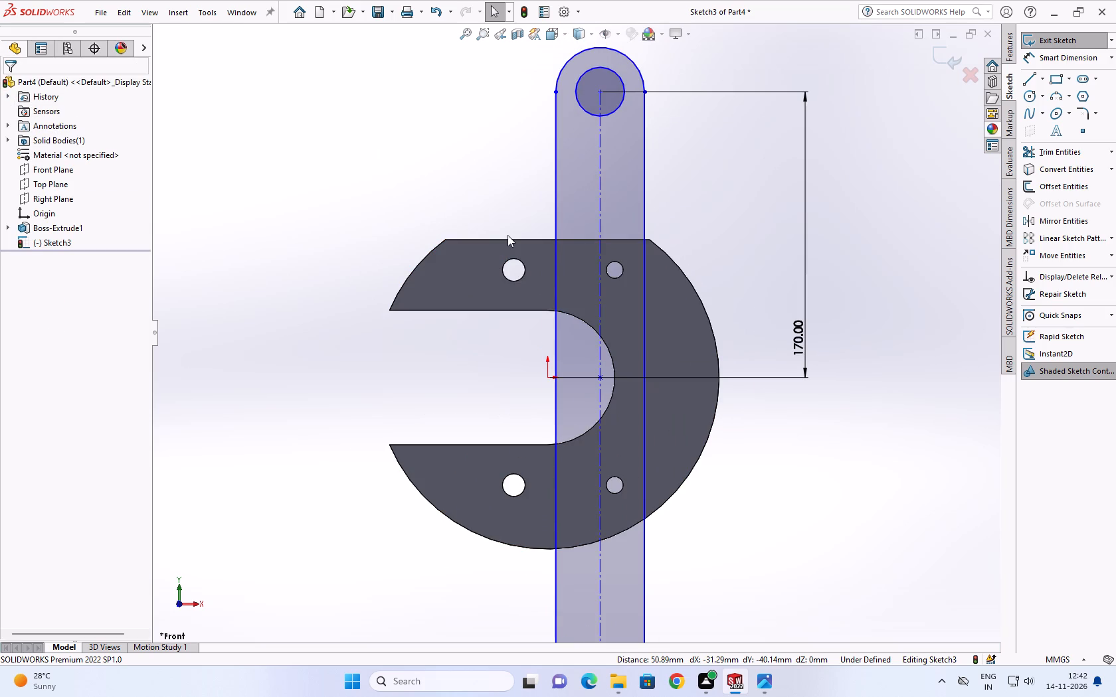
{"action": "left_click", "coordinate": [508, 240]}
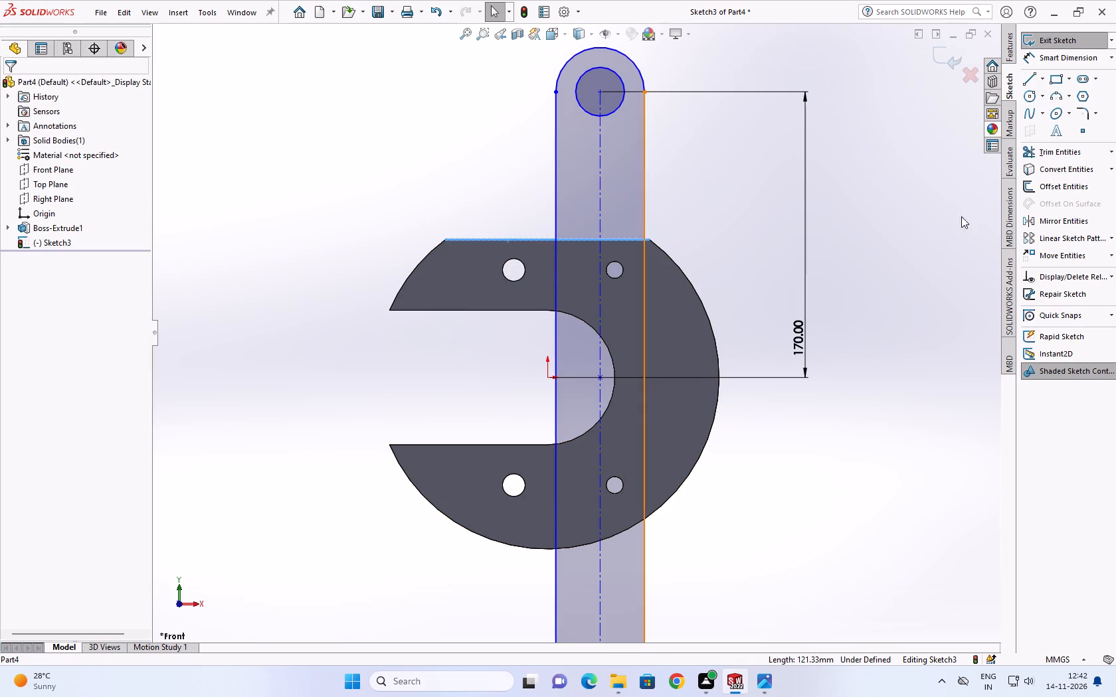
{"action": "left_click", "coordinate": [1042, 169]}
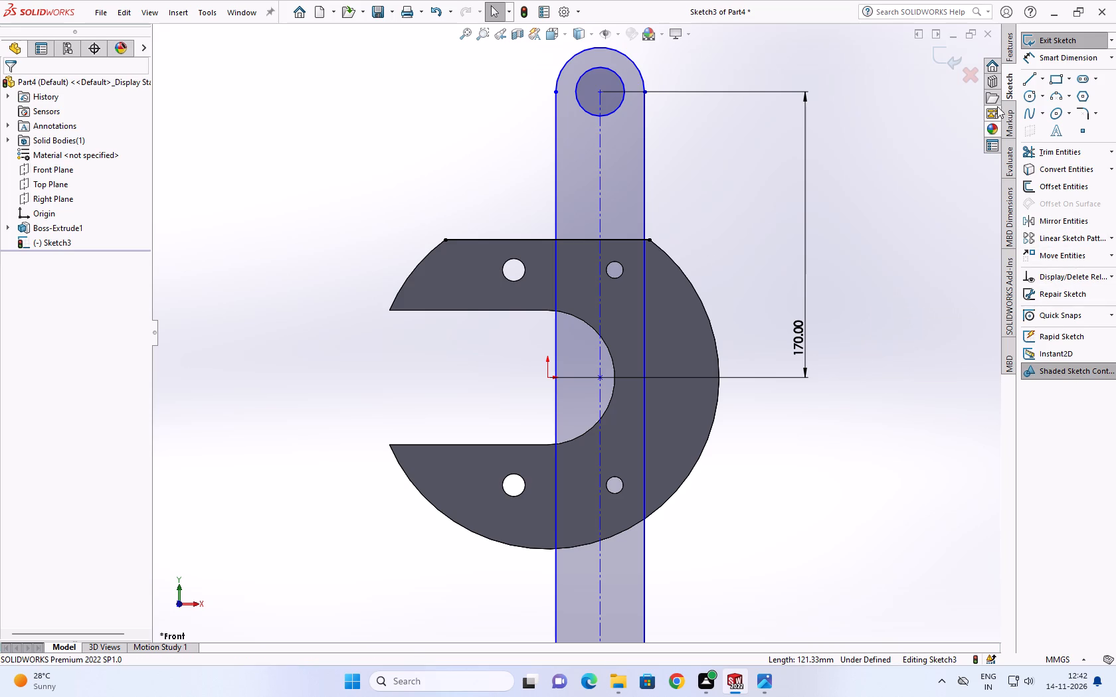
Trim away the slot's sides and end arc below the body's flat upper edge, plus the converted line's ends outside the slot.
{"action": "left_click", "coordinate": [1053, 157]}
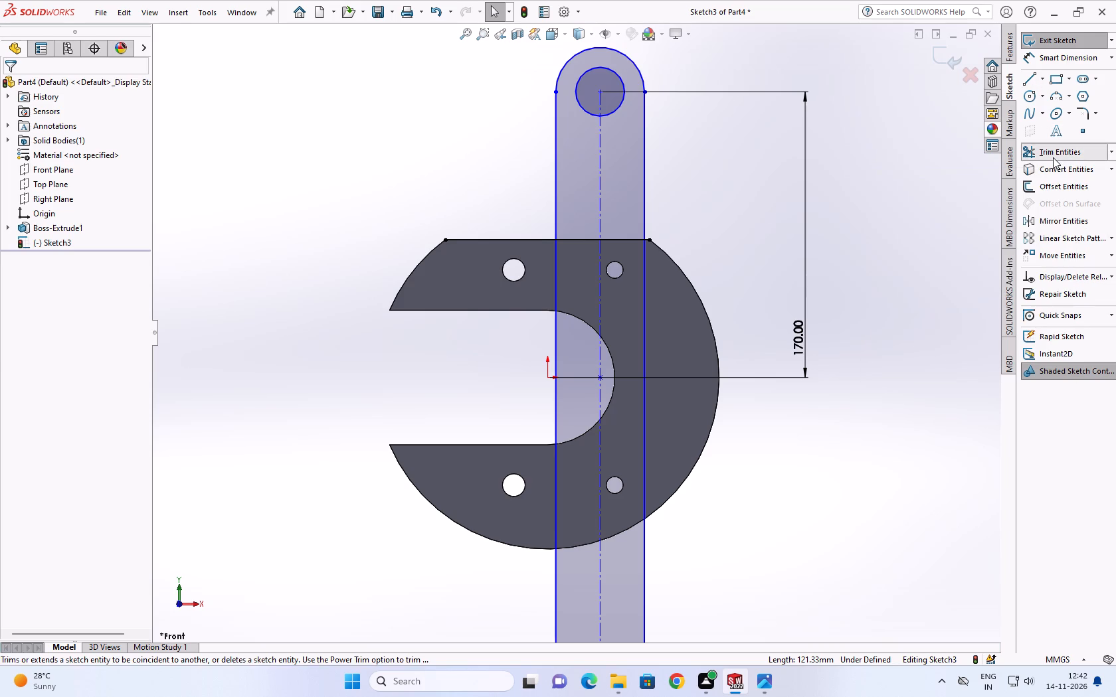
{"action": "left_click", "coordinate": [557, 280]}
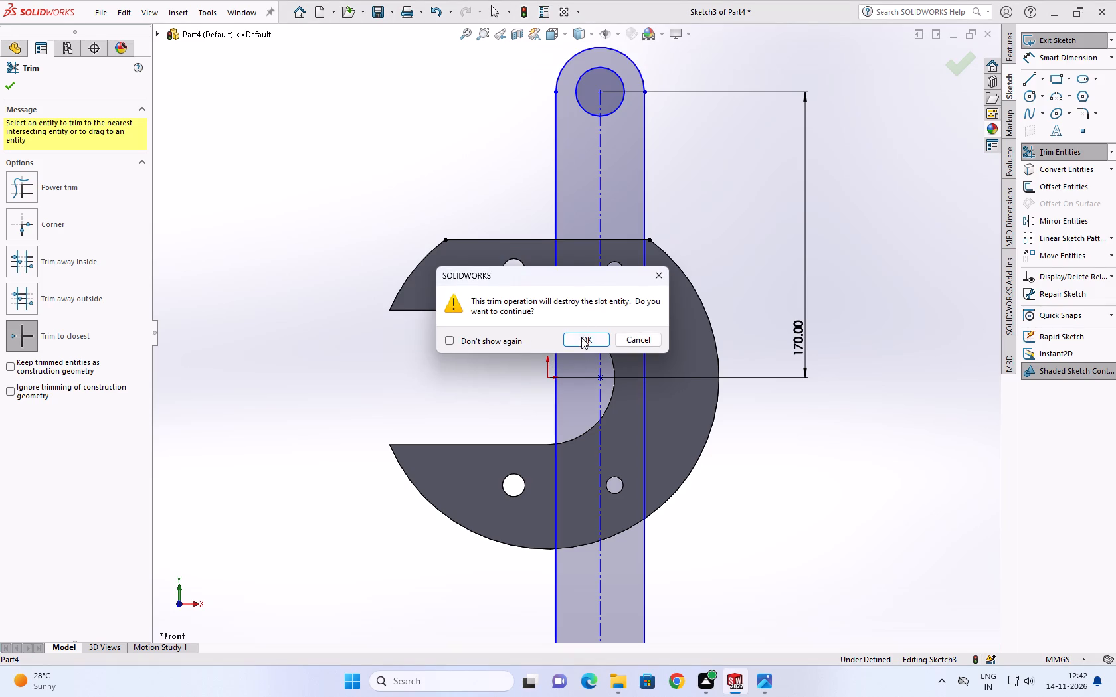
{"action": "left_click", "coordinate": [581, 339]}
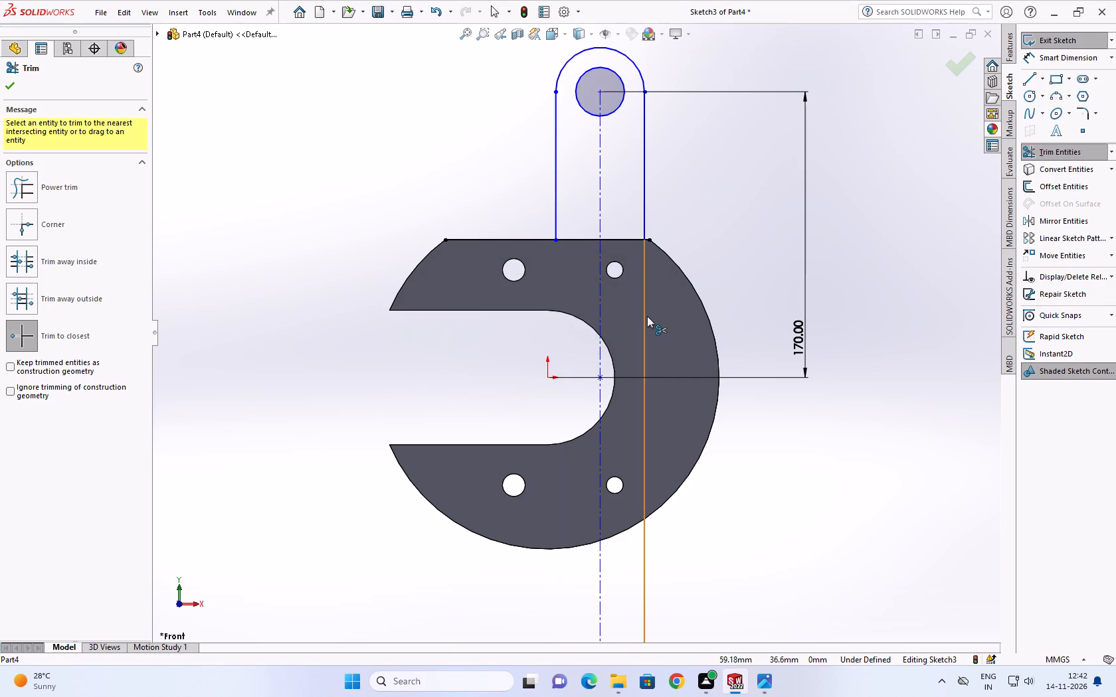
{"action": "left_click", "coordinate": [647, 316]}
{"action": "scroll", "coordinate": [644, 372], "scroll_direction": "up", "scroll_amount": 4}
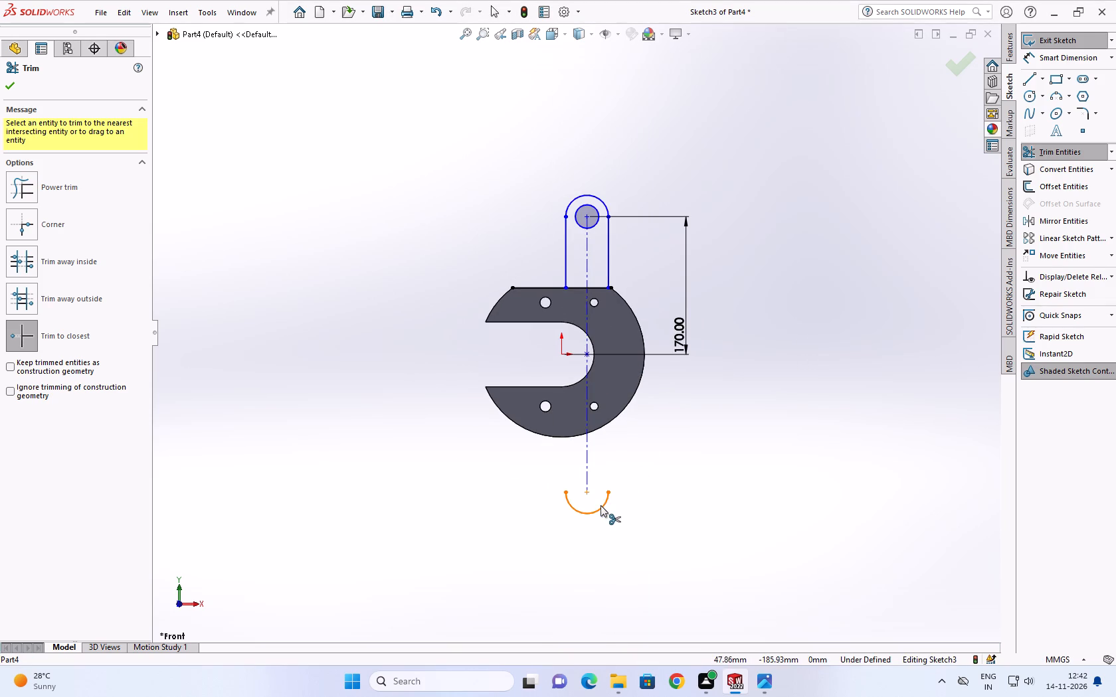
{"action": "left_click", "coordinate": [601, 505]}
{"action": "scroll", "coordinate": [536, 287], "scroll_direction": "down", "scroll_amount": 3}
{"action": "left_click", "coordinate": [539, 297]}
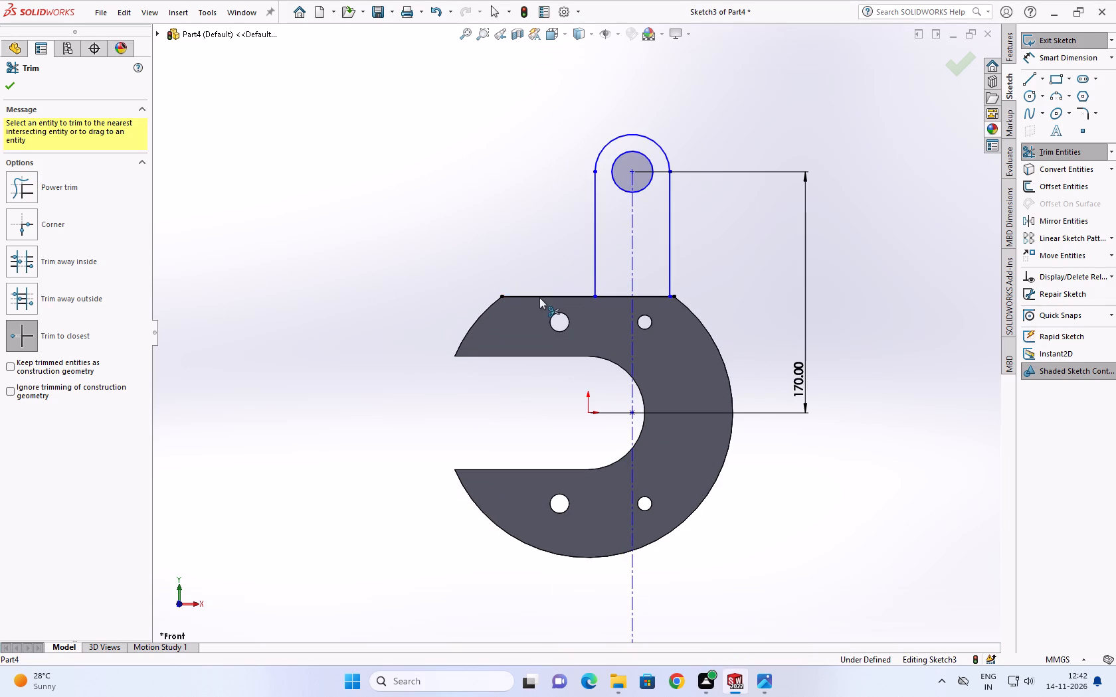
{"action": "scroll", "coordinate": [671, 299], "scroll_direction": "down", "scroll_amount": 9}
{"action": "scroll", "coordinate": [597, 311], "scroll_direction": "down", "scroll_amount": 2}
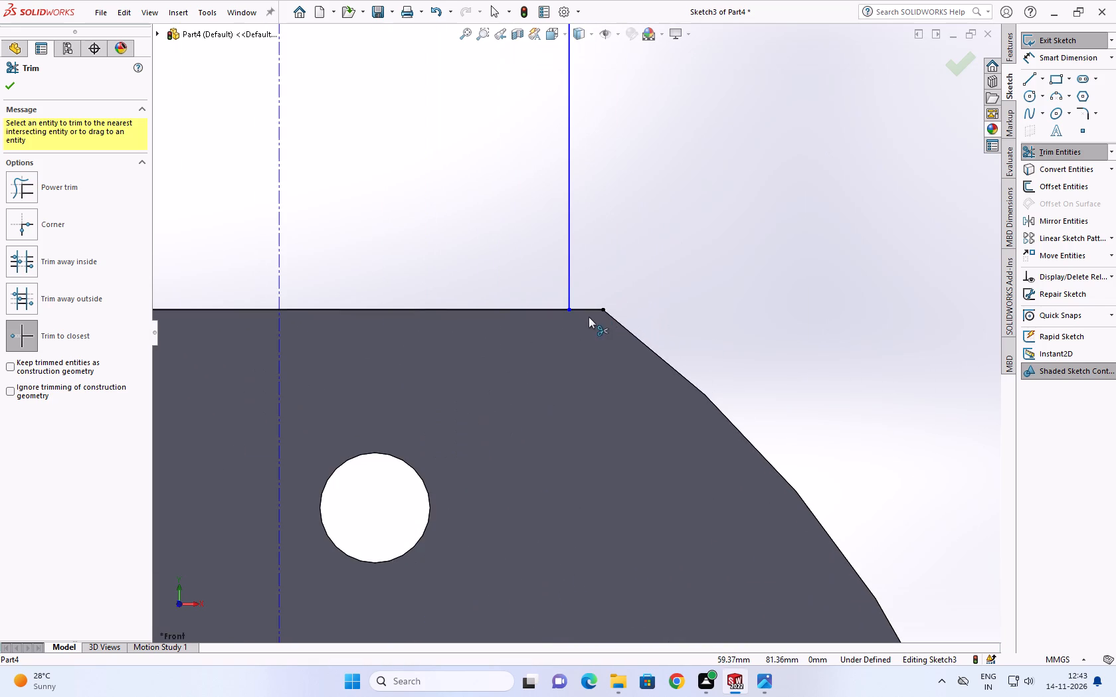
{"action": "left_click", "coordinate": [589, 309]}
Dimension the lug profile's rounded top arc with a radius of 25 mm.
{"action": "scroll", "coordinate": [589, 307], "scroll_direction": "up", "scroll_amount": 12}
{"action": "scroll", "coordinate": [598, 247], "scroll_direction": "down", "scroll_amount": 7}
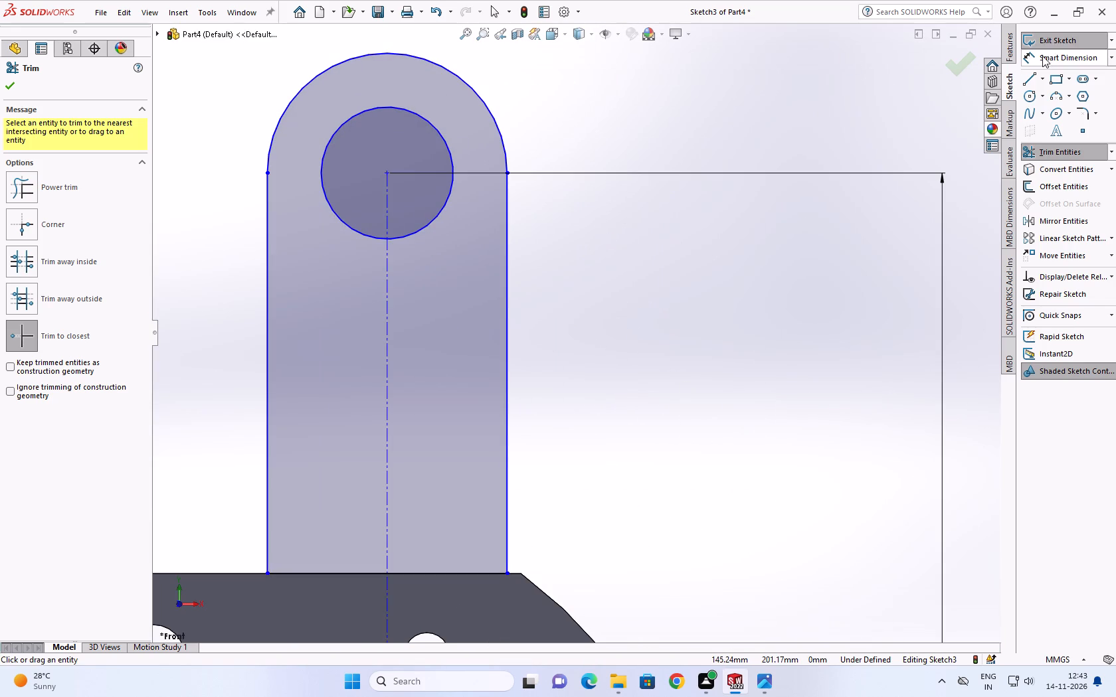
{"action": "left_click", "coordinate": [1042, 56]}
{"action": "scroll", "coordinate": [963, 214], "scroll_direction": "up", "scroll_amount": 3}
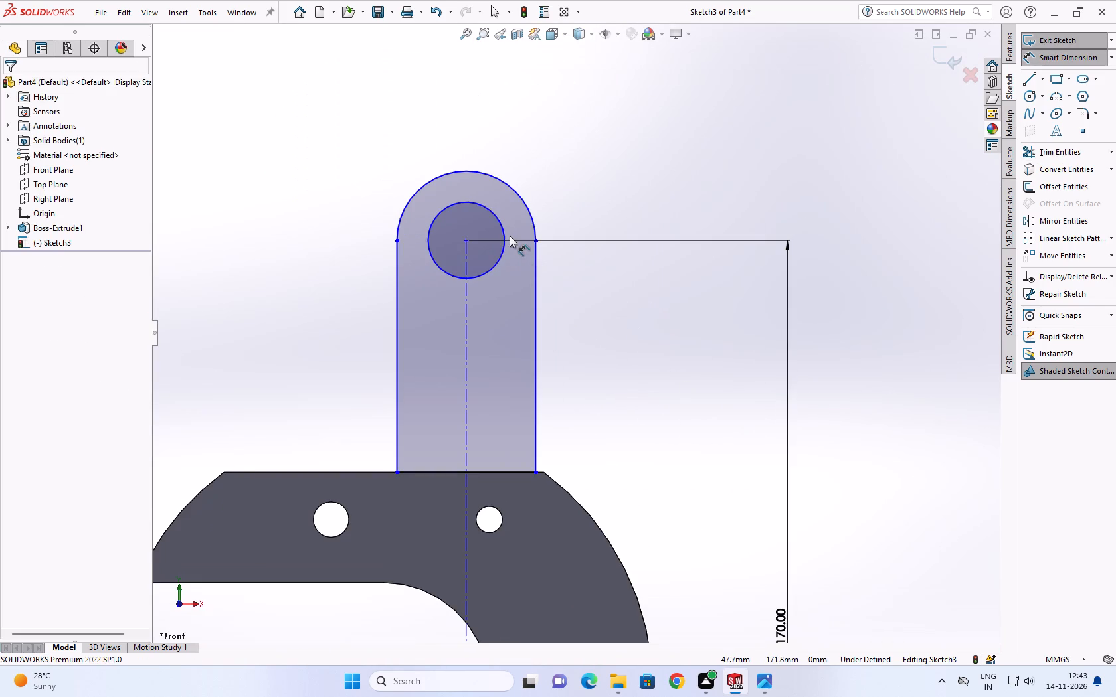
{"action": "left_click", "coordinate": [531, 200]}
{"action": "left_click", "coordinate": [527, 206]}
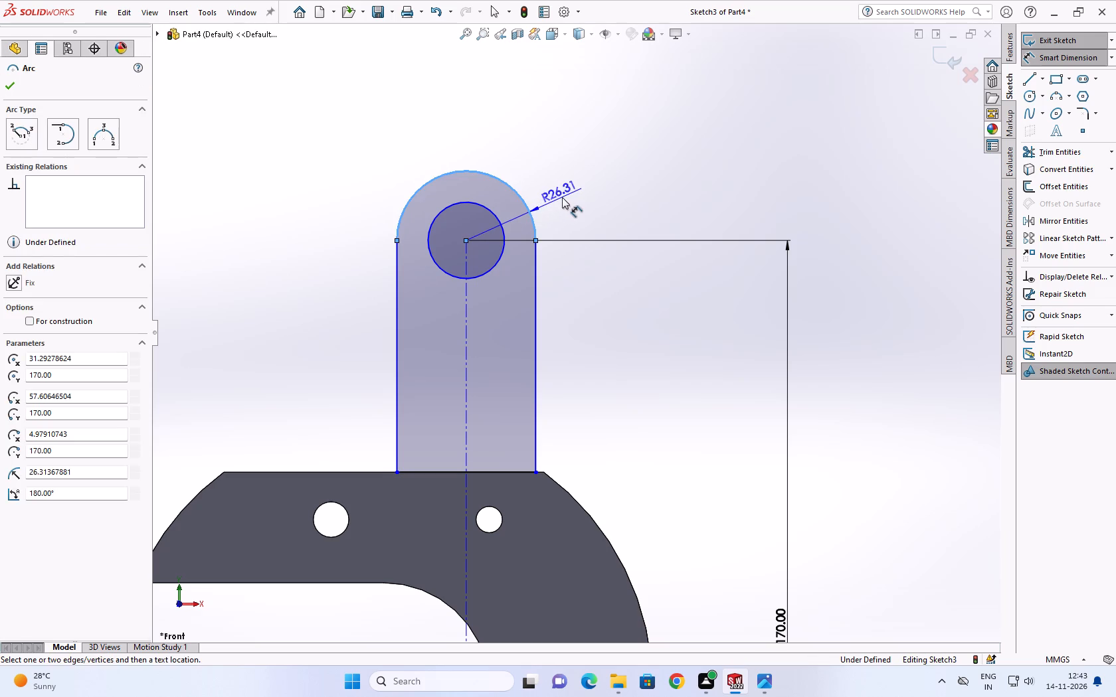
{"action": "left_click", "coordinate": [562, 197]}
{"action": "type", "text": "25"}
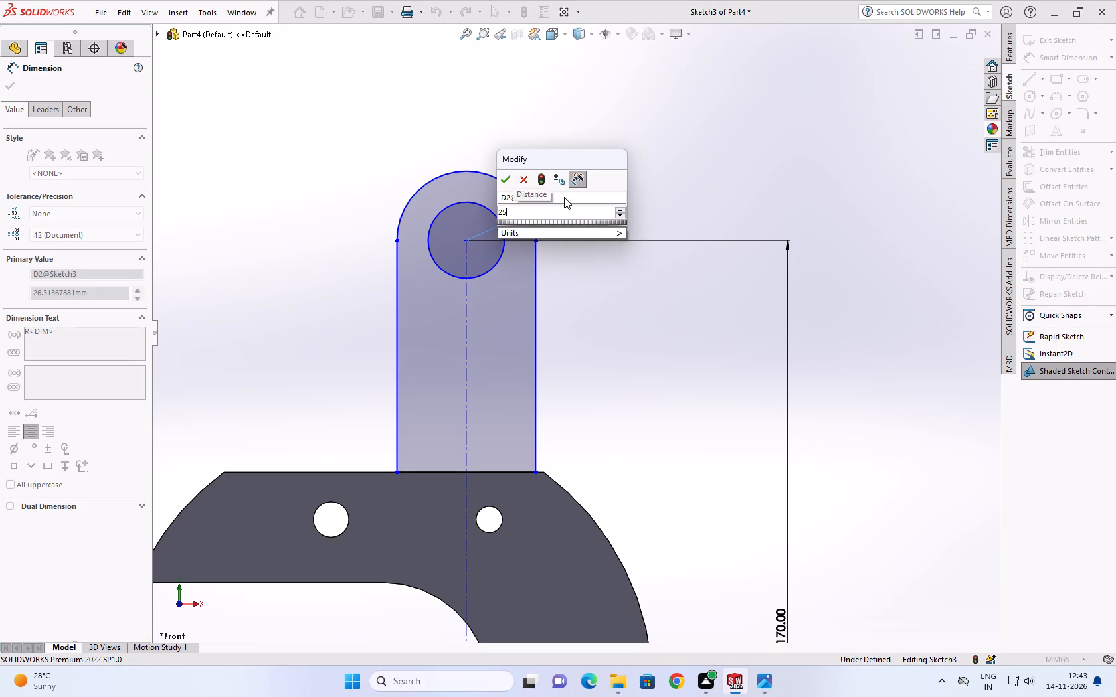
{"action": "key", "text": "Return"}
Switch to Photos to examine the reference drawing's lug dimensions in the front, side and detail views, and return to the SOLIDWORKS sketch.
{"action": "scroll", "coordinate": [584, 345], "scroll_direction": "down", "scroll_amount": 1}
{"action": "scroll", "coordinate": [589, 435], "scroll_direction": "up", "scroll_amount": 2}
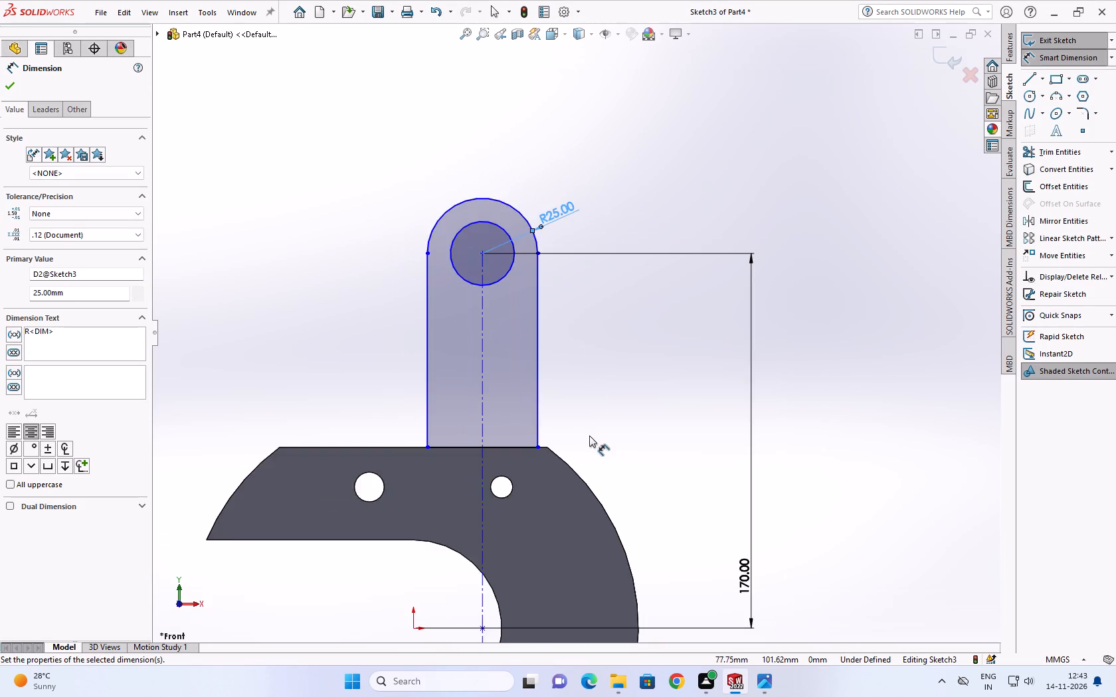
{"action": "scroll", "coordinate": [589, 473], "scroll_direction": "up", "scroll_amount": 3}
{"action": "scroll", "coordinate": [604, 609], "scroll_direction": "up", "scroll_amount": 2}
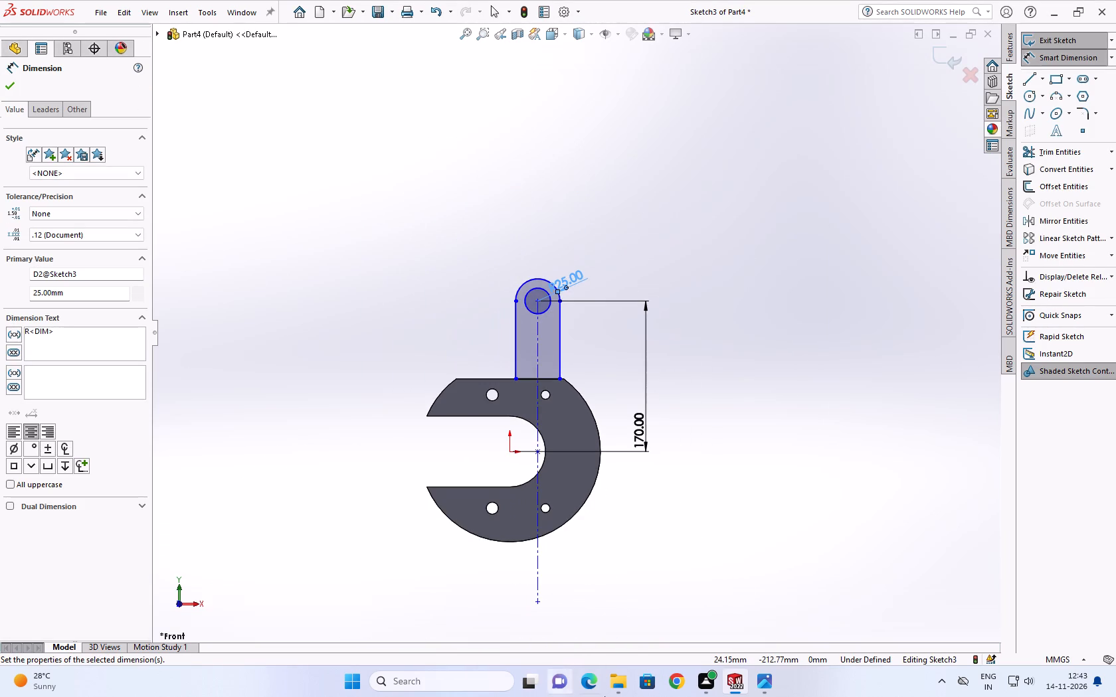
{"action": "left_click", "coordinate": [765, 680]}
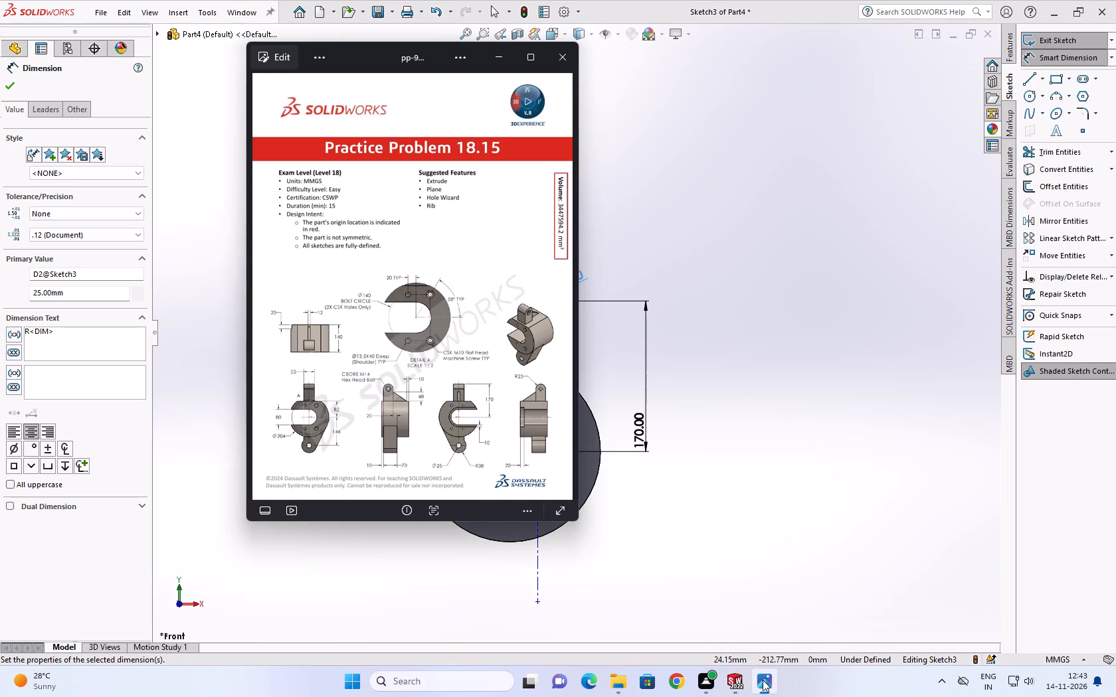
{"action": "scroll", "coordinate": [363, 412], "scroll_direction": "up", "scroll_amount": 1}
{"action": "scroll", "coordinate": [434, 424], "scroll_direction": "down", "scroll_amount": 3}
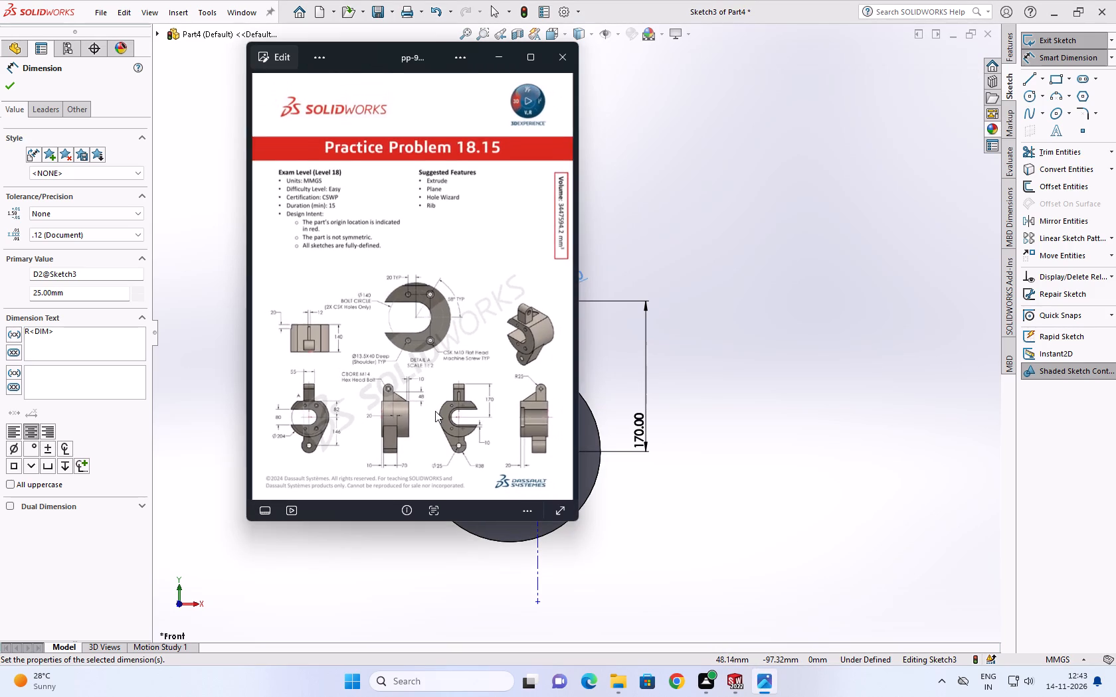
{"action": "scroll", "coordinate": [435, 411], "scroll_direction": "up", "scroll_amount": 6}
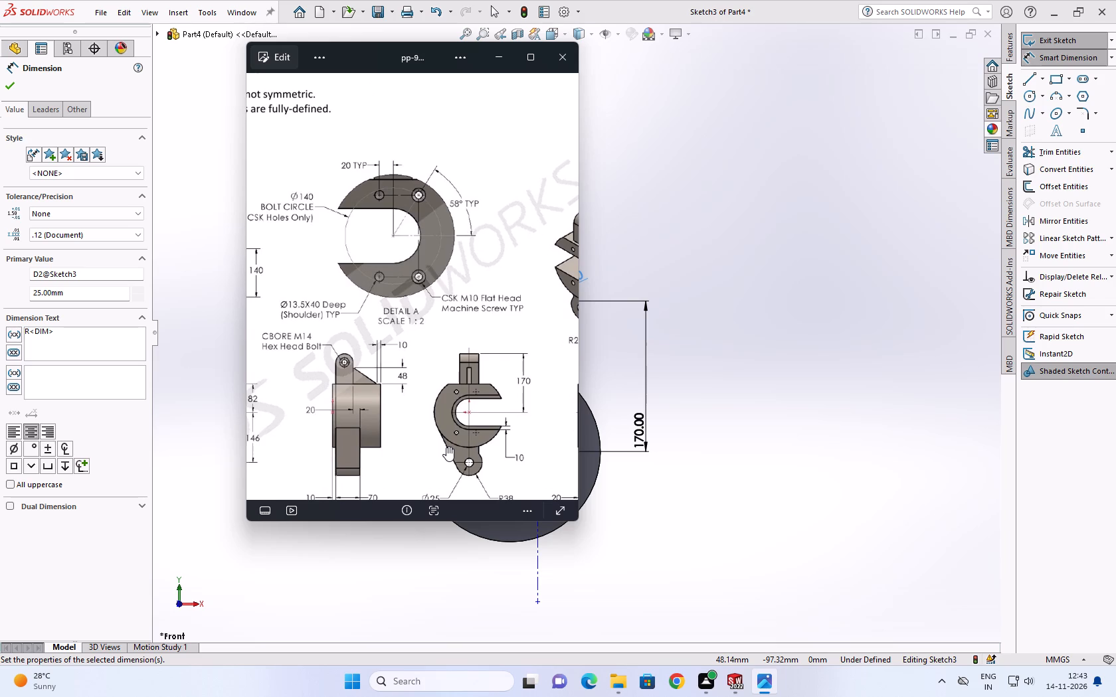
{"action": "scroll", "coordinate": [318, 455], "scroll_direction": "up", "scroll_amount": 2}
{"action": "scroll", "coordinate": [318, 448], "scroll_direction": "down", "scroll_amount": 3}
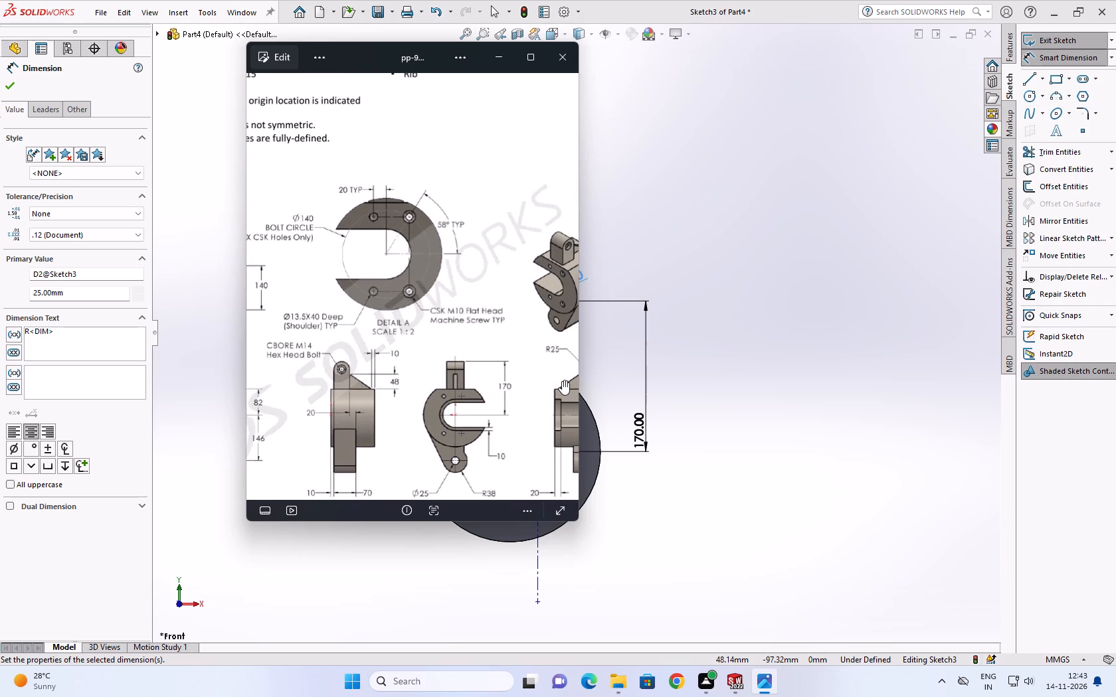
{"action": "scroll", "coordinate": [713, 361], "scroll_direction": "up", "scroll_amount": 1}
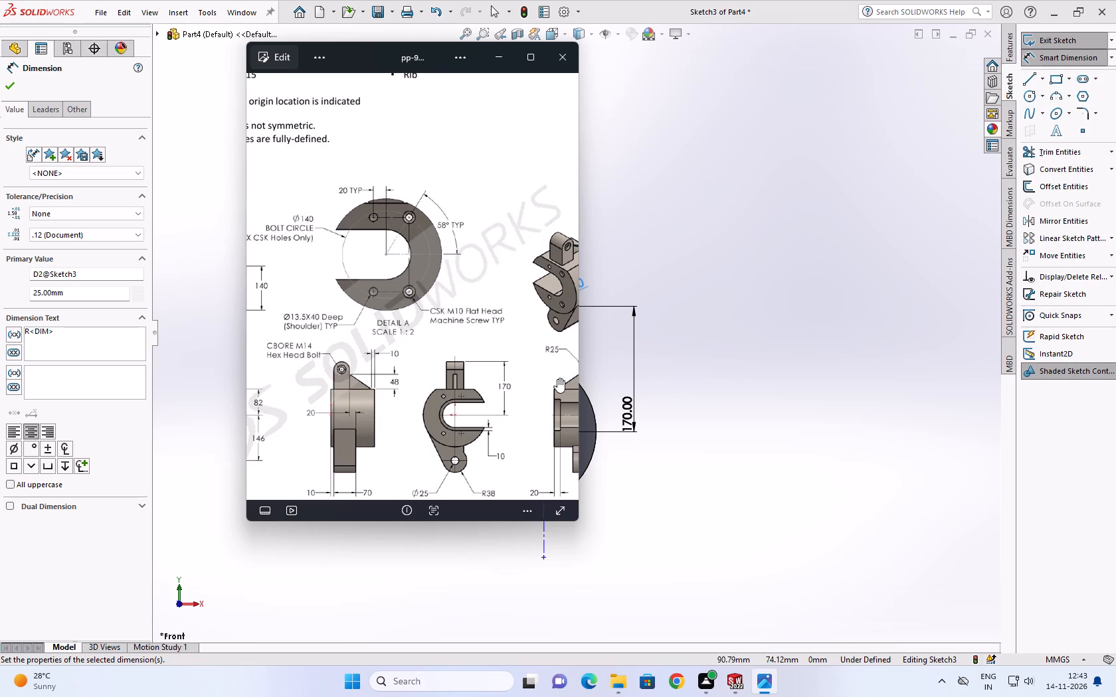
{"action": "left_click", "coordinate": [691, 261]}
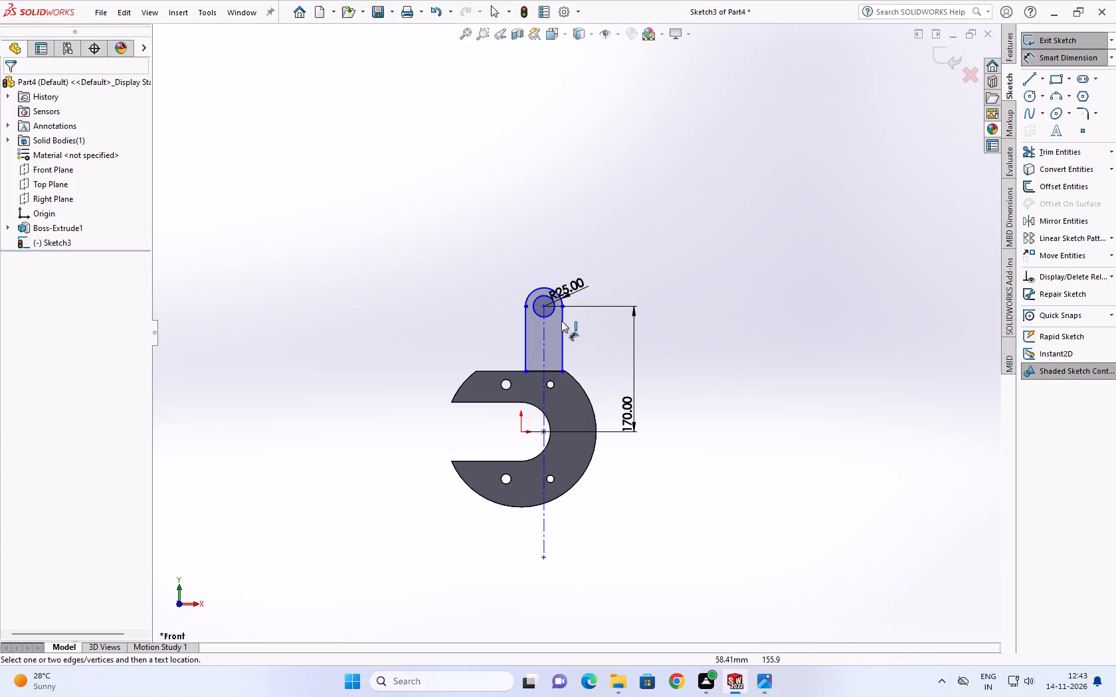
Dimension the horizontal distance from the lug's right side to the right corner of the body's flat upper edge as 10 mm.
{"action": "scroll", "coordinate": [545, 358], "scroll_direction": "down", "scroll_amount": 9}
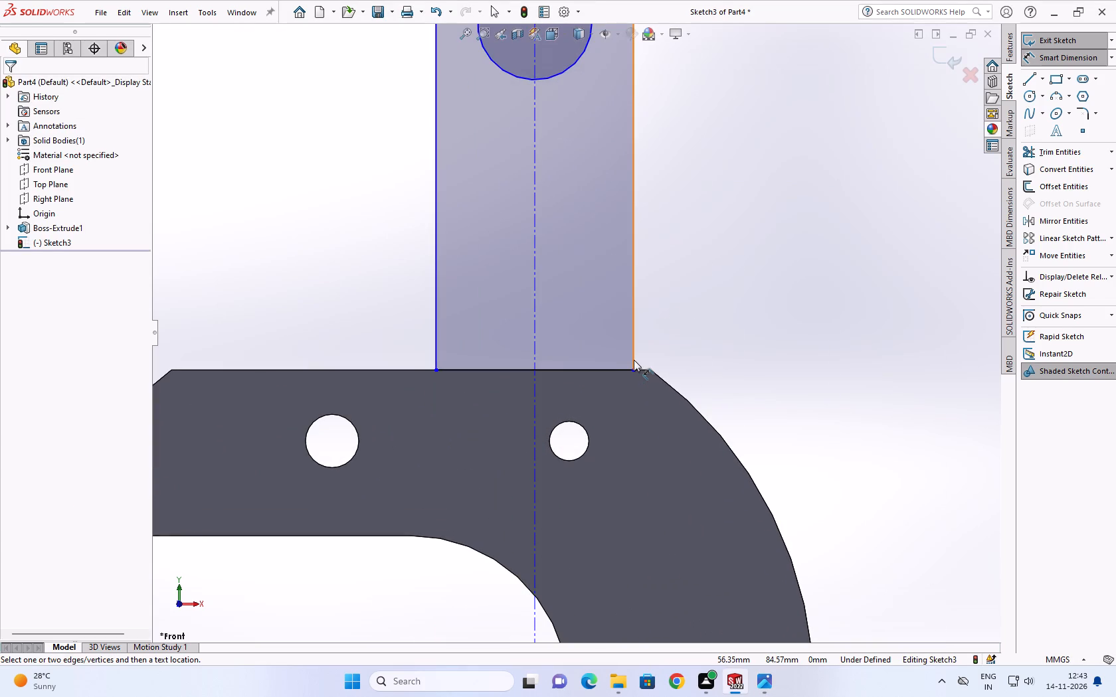
{"action": "left_click", "coordinate": [634, 360]}
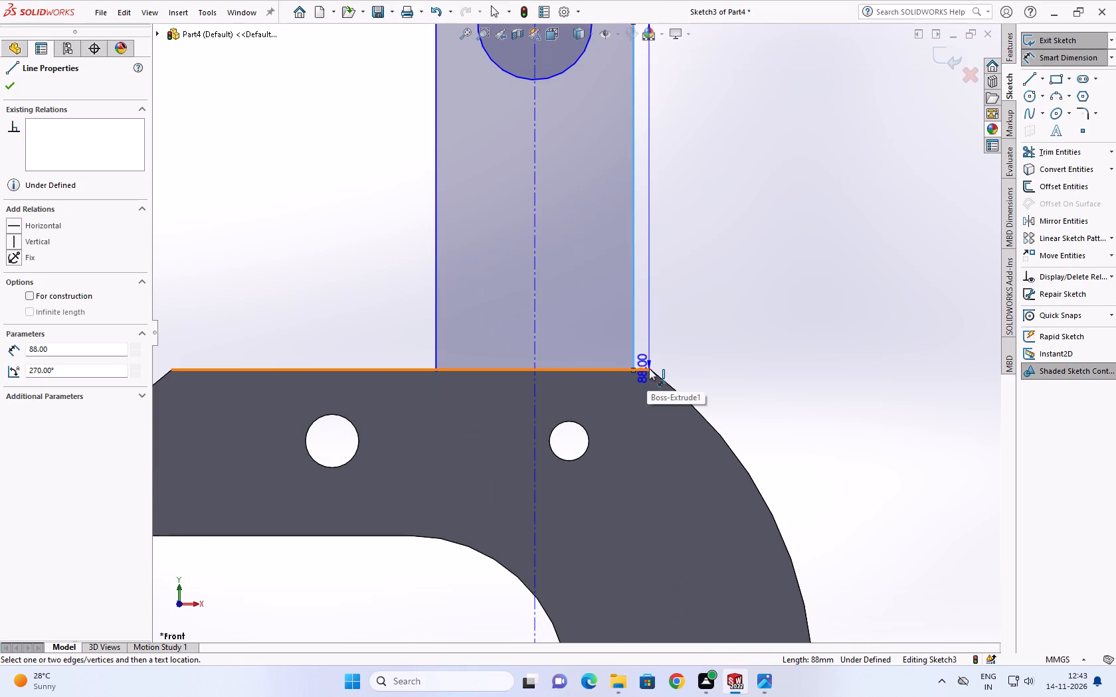
{"action": "scroll", "coordinate": [645, 373], "scroll_direction": "down", "scroll_amount": 4}
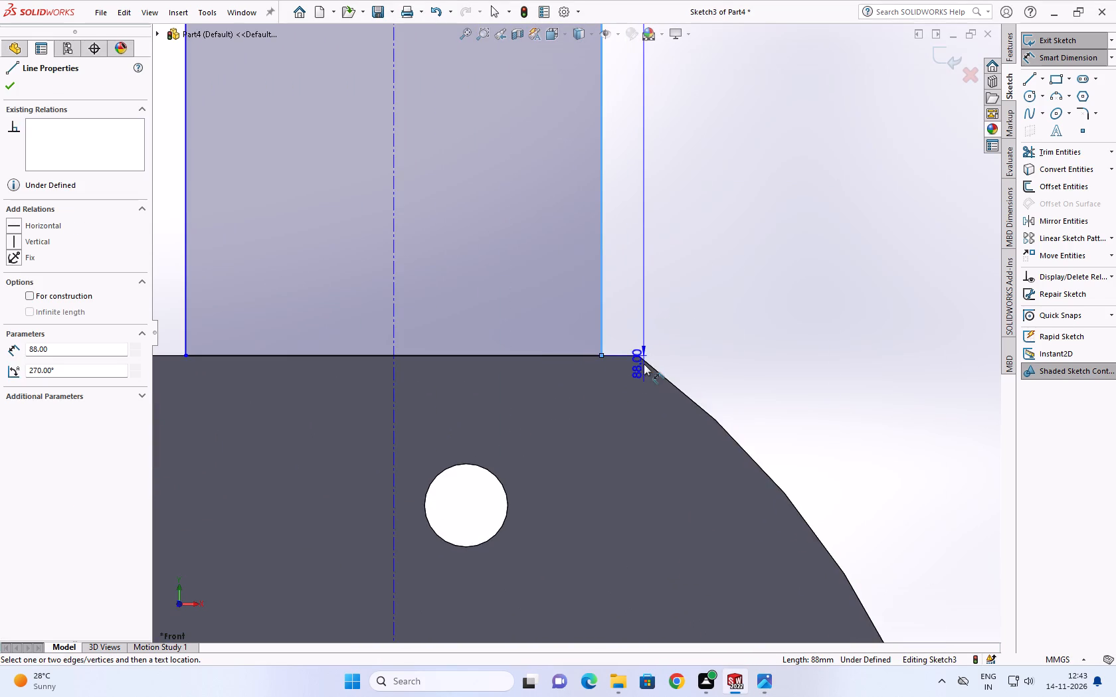
{"action": "left_click", "coordinate": [638, 356]}
{"action": "left_click", "coordinate": [624, 451]}
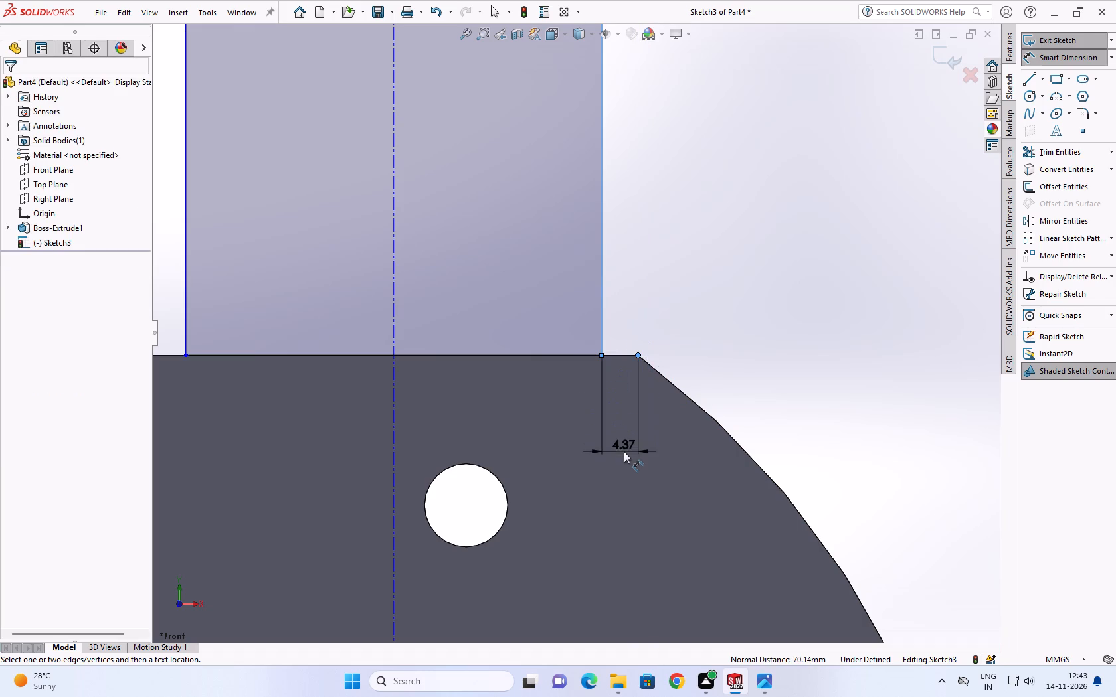
{"action": "type", "text": "10"}
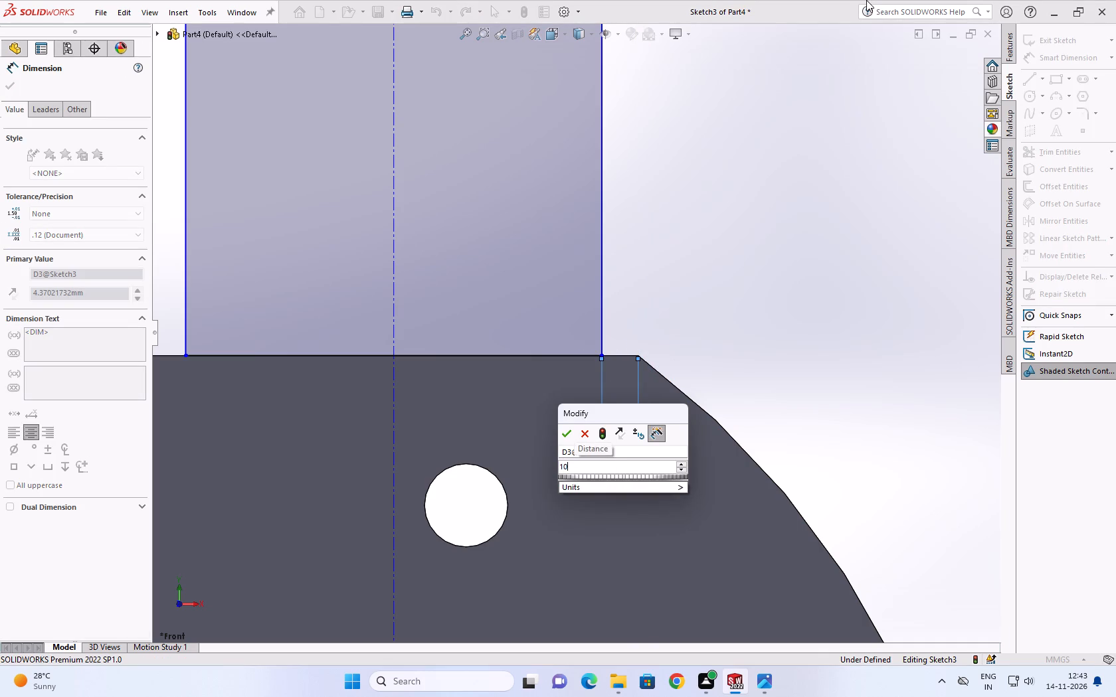
{"action": "key", "text": "Return"}
Examine the lug profile and its placement on the C-shaped body from the front and at an angle.
{"action": "scroll", "coordinate": [866, 0], "scroll_direction": "up", "scroll_amount": 5}
{"action": "scroll", "coordinate": [777, 95], "scroll_direction": "up", "scroll_amount": 4}
{"action": "scroll", "coordinate": [591, 309], "scroll_direction": "up", "scroll_amount": 2}
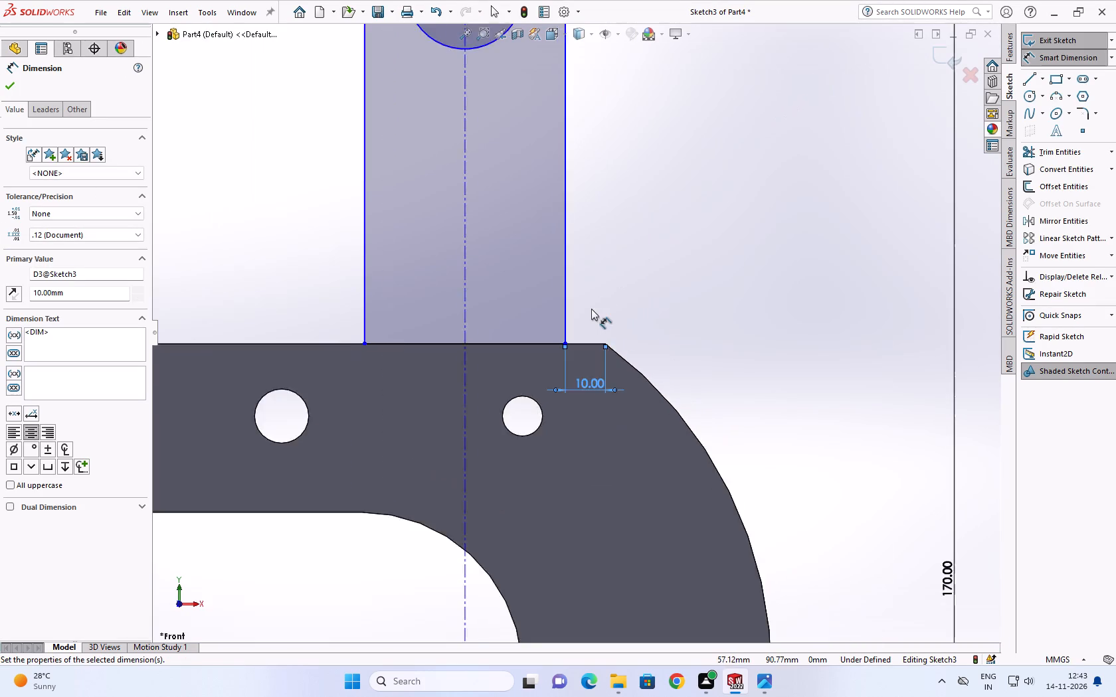
{"action": "scroll", "coordinate": [591, 309], "scroll_direction": "up", "scroll_amount": 4}
{"action": "scroll", "coordinate": [549, 352], "scroll_direction": "down", "scroll_amount": 1}
{"action": "scroll", "coordinate": [541, 257], "scroll_direction": "down", "scroll_amount": 1}
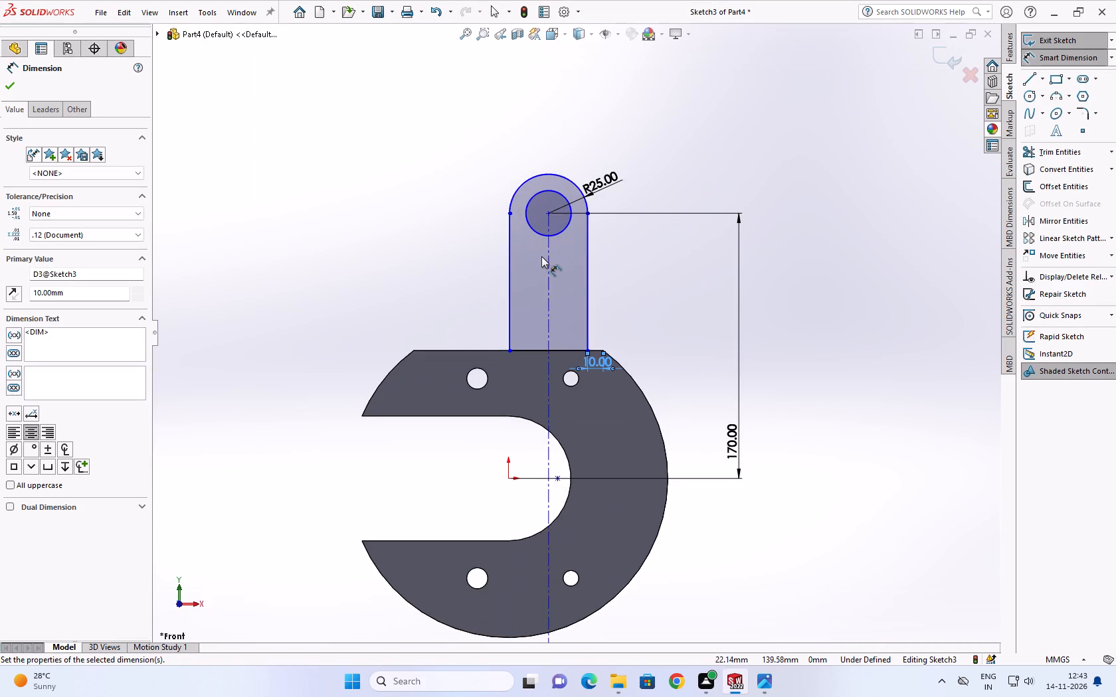
{"action": "scroll", "coordinate": [543, 256], "scroll_direction": "down", "scroll_amount": 2}
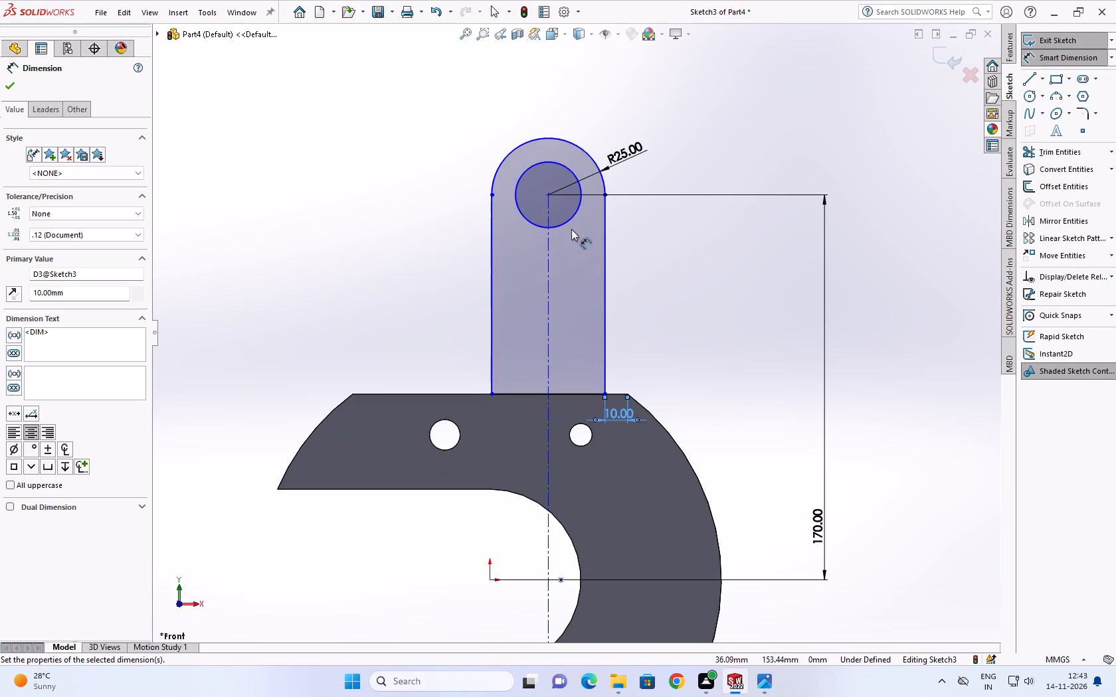
{"action": "scroll", "coordinate": [571, 229], "scroll_direction": "down", "scroll_amount": 2}
{"action": "scroll", "coordinate": [572, 230], "scroll_direction": "up", "scroll_amount": 1}
{"action": "middle_click_drag", "start_coordinate": [583, 240], "coordinate": [560, 432]}
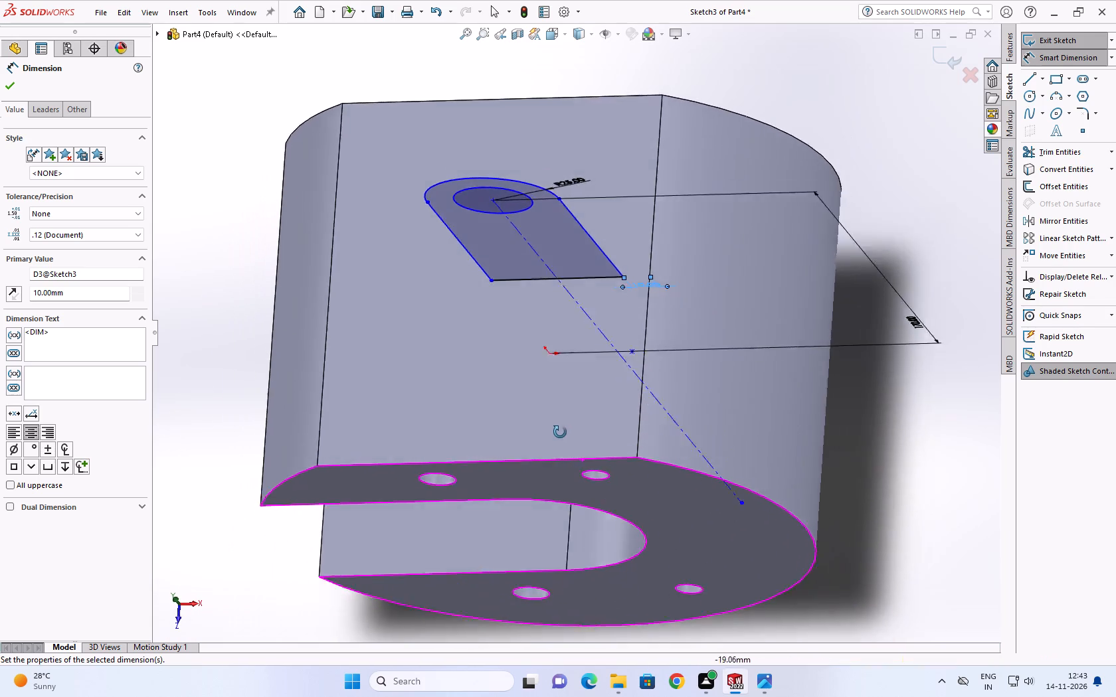
{"action": "middle_click_drag", "start_coordinate": [560, 432], "coordinate": [583, 258]}
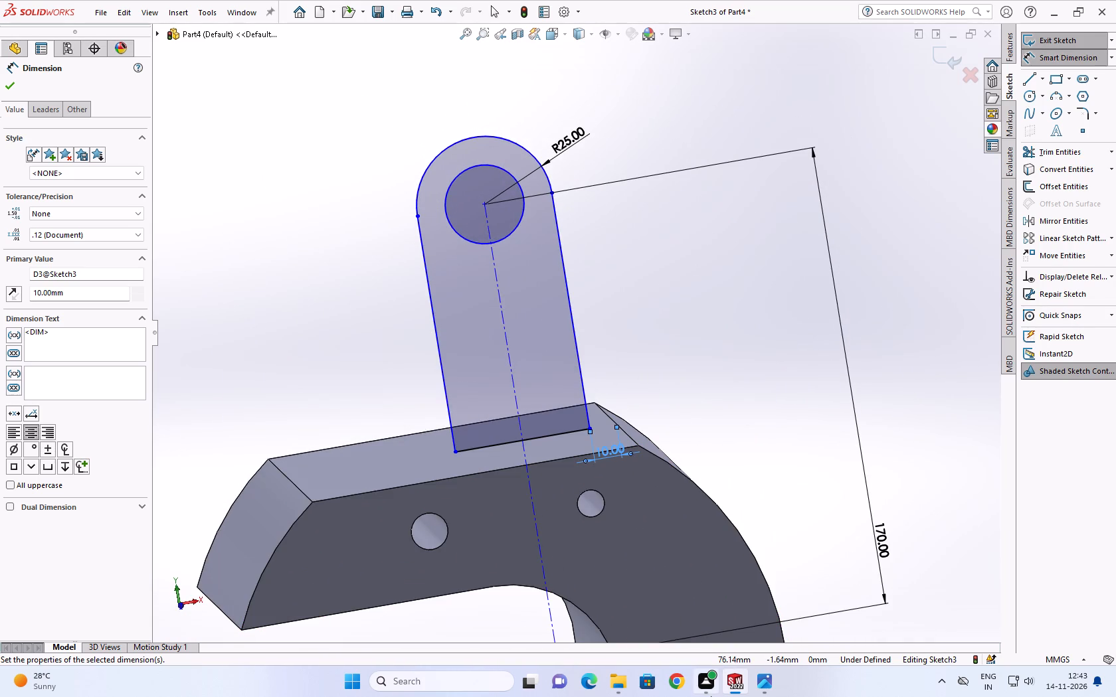
Switch to Photos to examine the reference drawing's side and front views of the upper lug and rib, and return to the SOLIDWORKS sketch.
{"action": "left_click", "coordinate": [758, 678]}
{"action": "scroll", "coordinate": [314, 390], "scroll_direction": "up", "scroll_amount": 2}
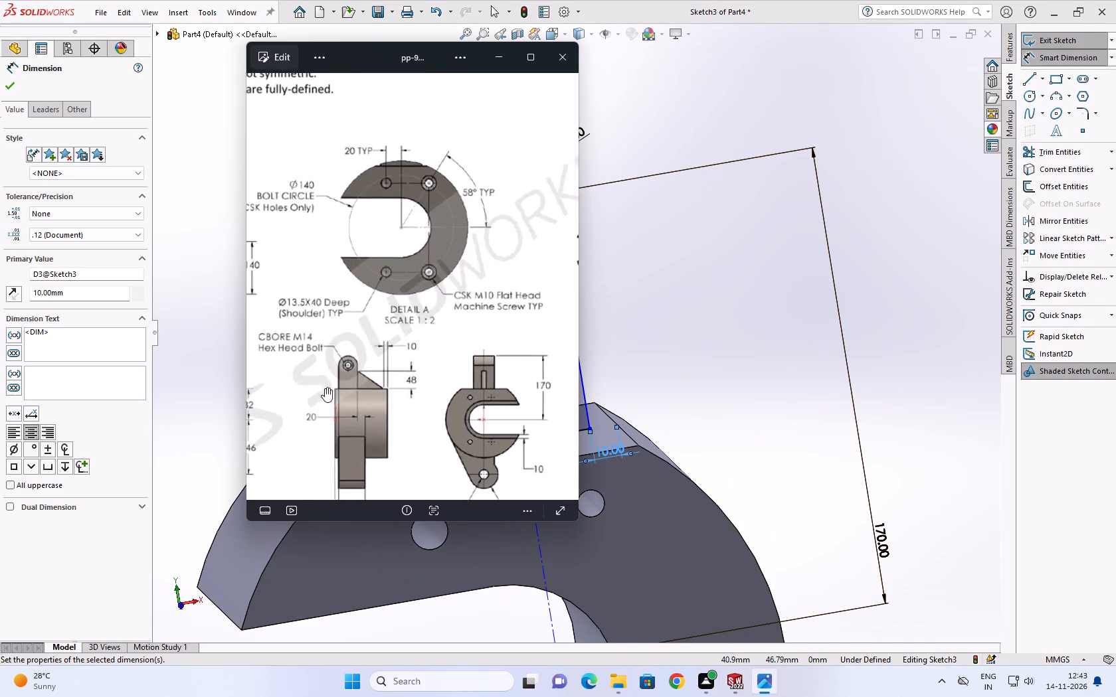
{"action": "scroll", "coordinate": [364, 392], "scroll_direction": "down", "scroll_amount": 5}
{"action": "scroll", "coordinate": [523, 395], "scroll_direction": "up", "scroll_amount": 2}
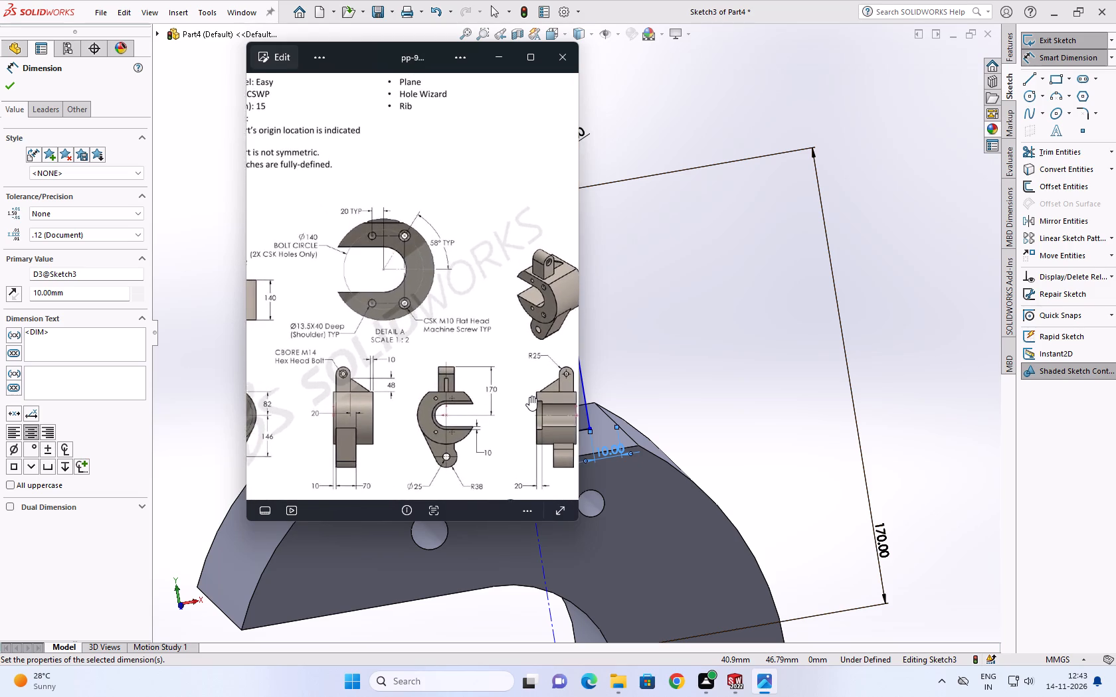
{"action": "scroll", "coordinate": [529, 396], "scroll_direction": "up", "scroll_amount": 1}
{"action": "scroll", "coordinate": [527, 400], "scroll_direction": "down", "scroll_amount": 5}
{"action": "scroll", "coordinate": [481, 436], "scroll_direction": "up", "scroll_amount": 1}
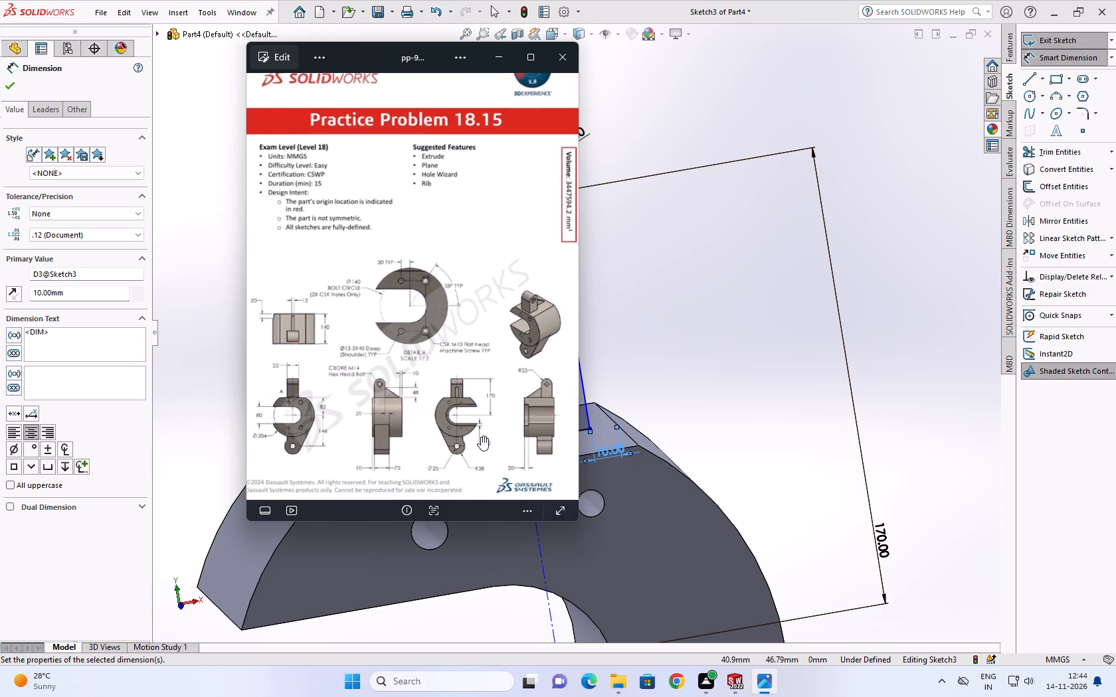
{"action": "scroll", "coordinate": [401, 424], "scroll_direction": "up", "scroll_amount": 2}
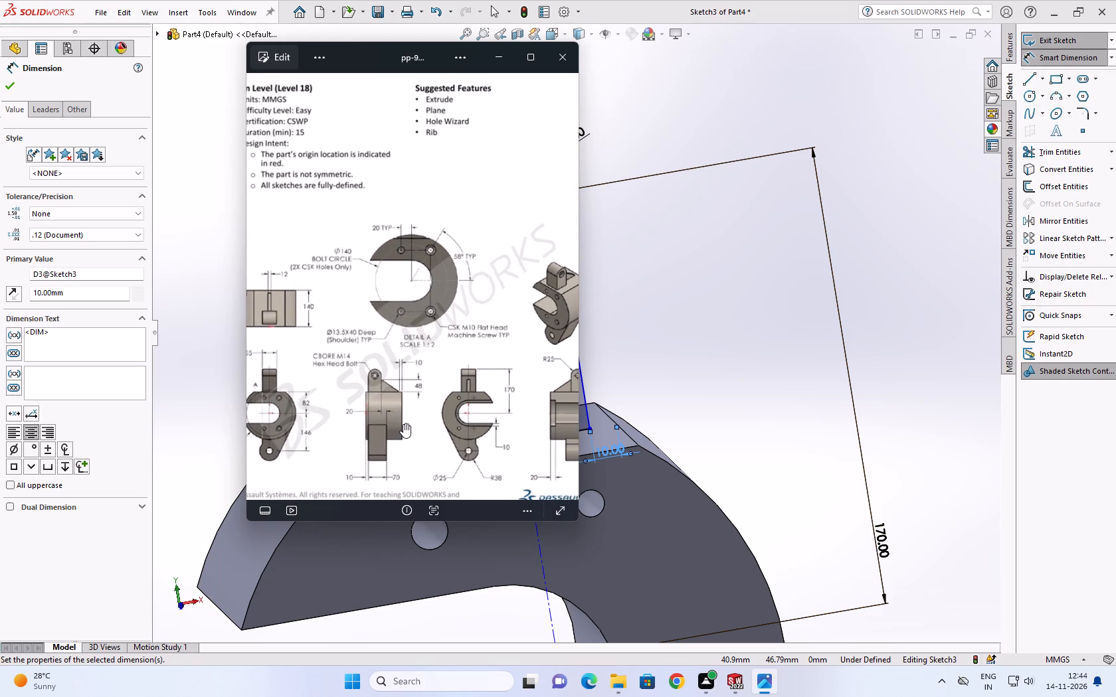
{"action": "scroll", "coordinate": [407, 422], "scroll_direction": "down", "scroll_amount": 5}
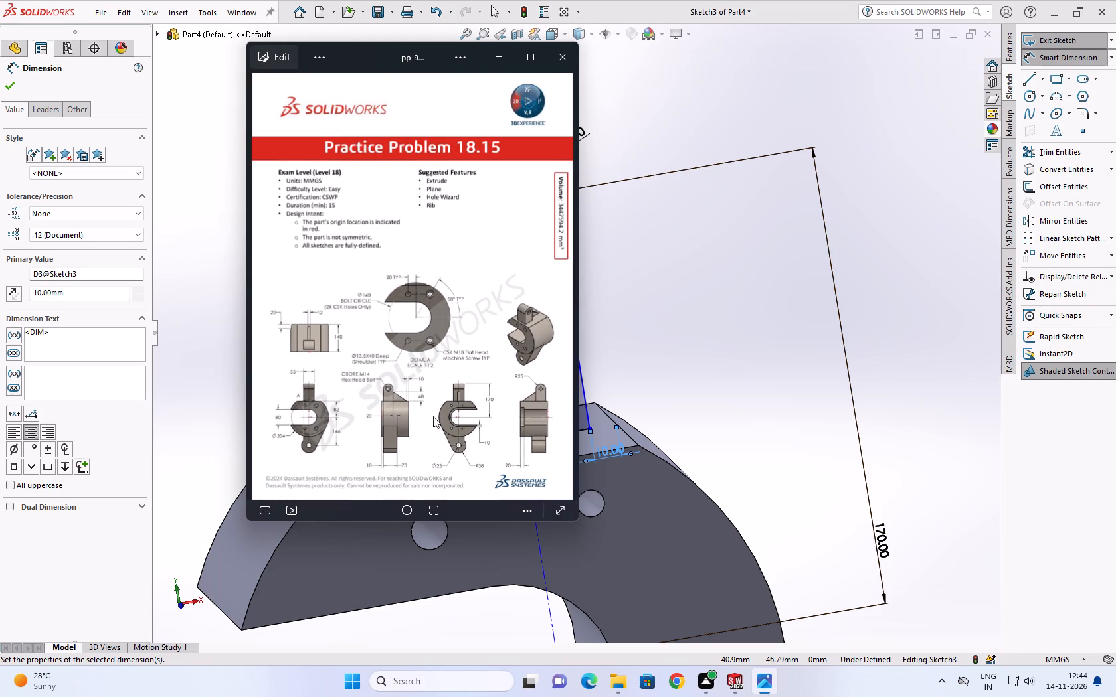
{"action": "scroll", "coordinate": [661, 390], "scroll_direction": "down", "scroll_amount": 2}
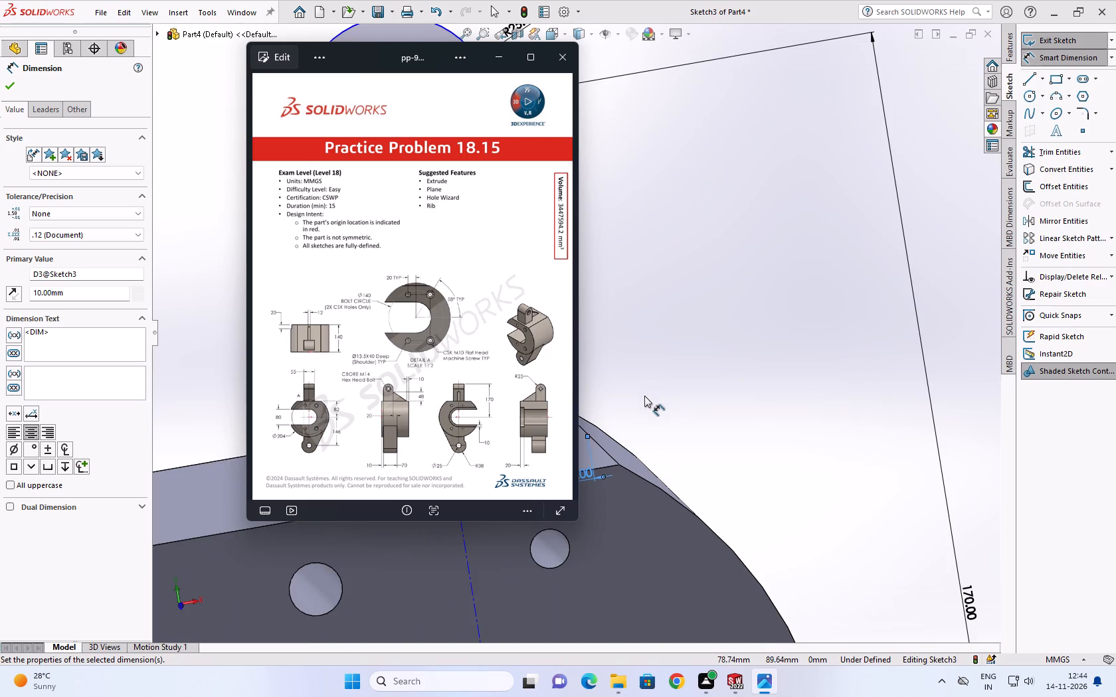
{"action": "scroll", "coordinate": [407, 400], "scroll_direction": "down", "scroll_amount": 3}
{"action": "left_click", "coordinate": [671, 366]}
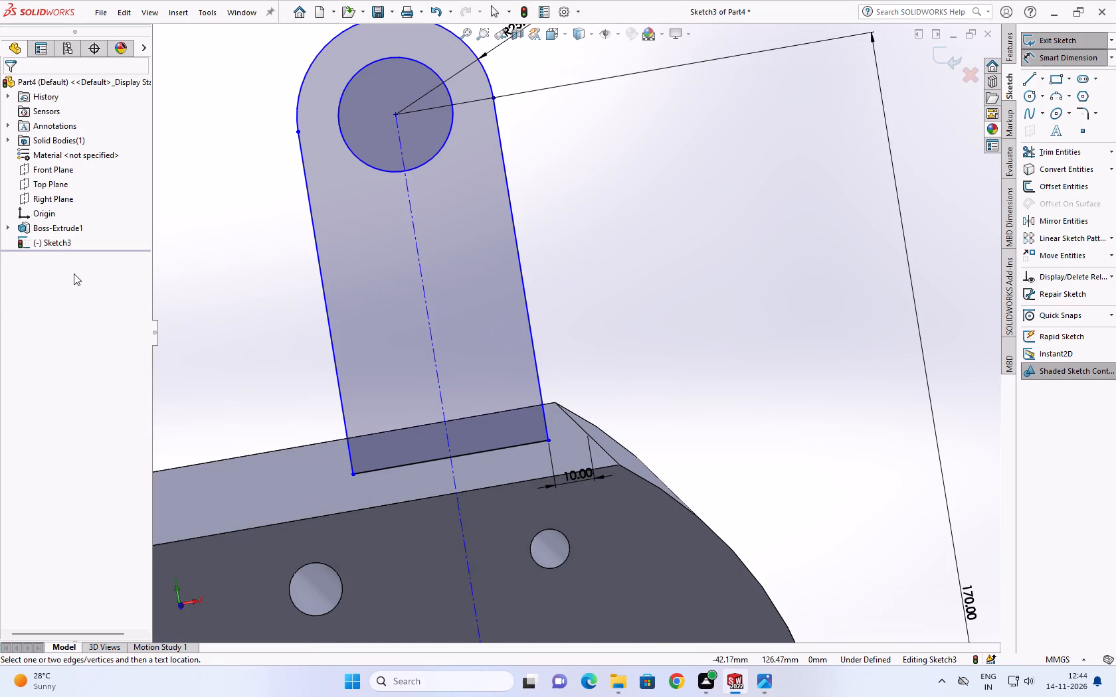
Viewing the sketch face-on, draw a sloped line about 79 mm long from near the flat upper edge's left corner to the lug's left side.
{"action": "left_click", "coordinate": [68, 245]}
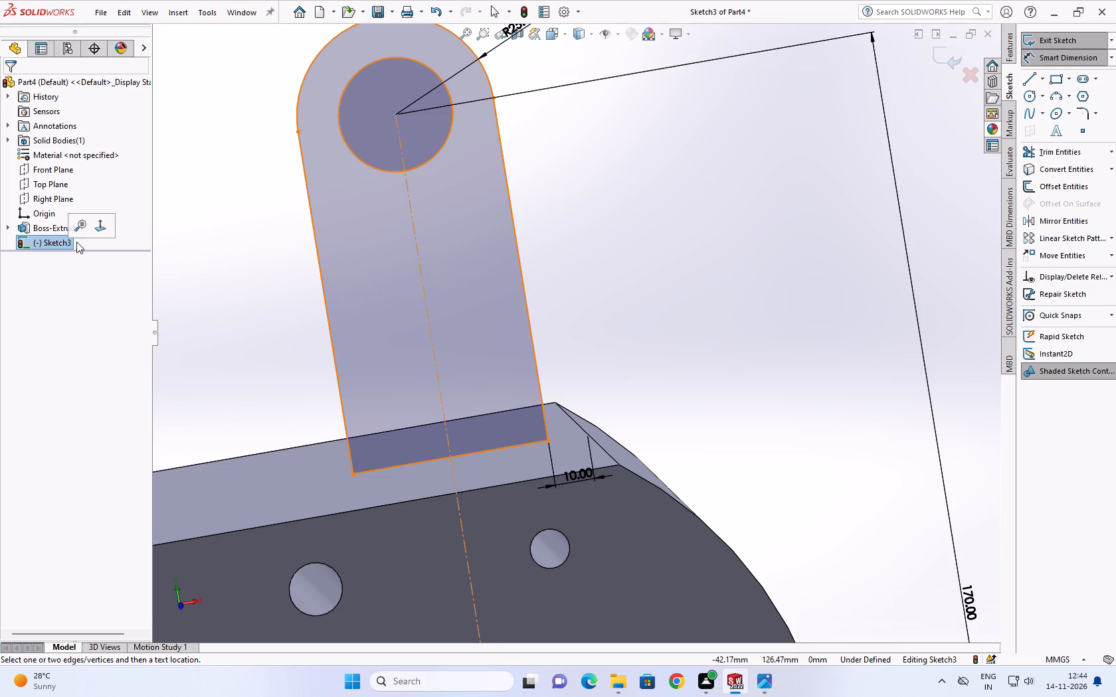
{"action": "left_click", "coordinate": [96, 225]}
{"action": "scroll", "coordinate": [505, 295], "scroll_direction": "up", "scroll_amount": 2}
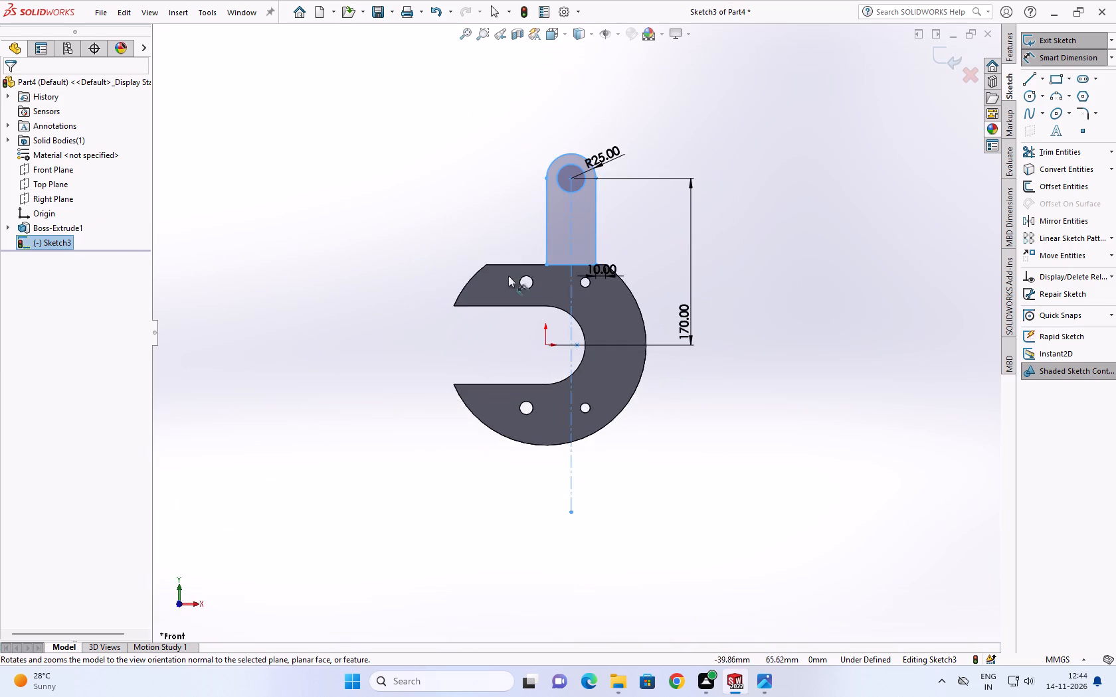
{"action": "scroll", "coordinate": [531, 232], "scroll_direction": "down", "scroll_amount": 3}
{"action": "scroll", "coordinate": [619, 237], "scroll_direction": "down", "scroll_amount": 3}
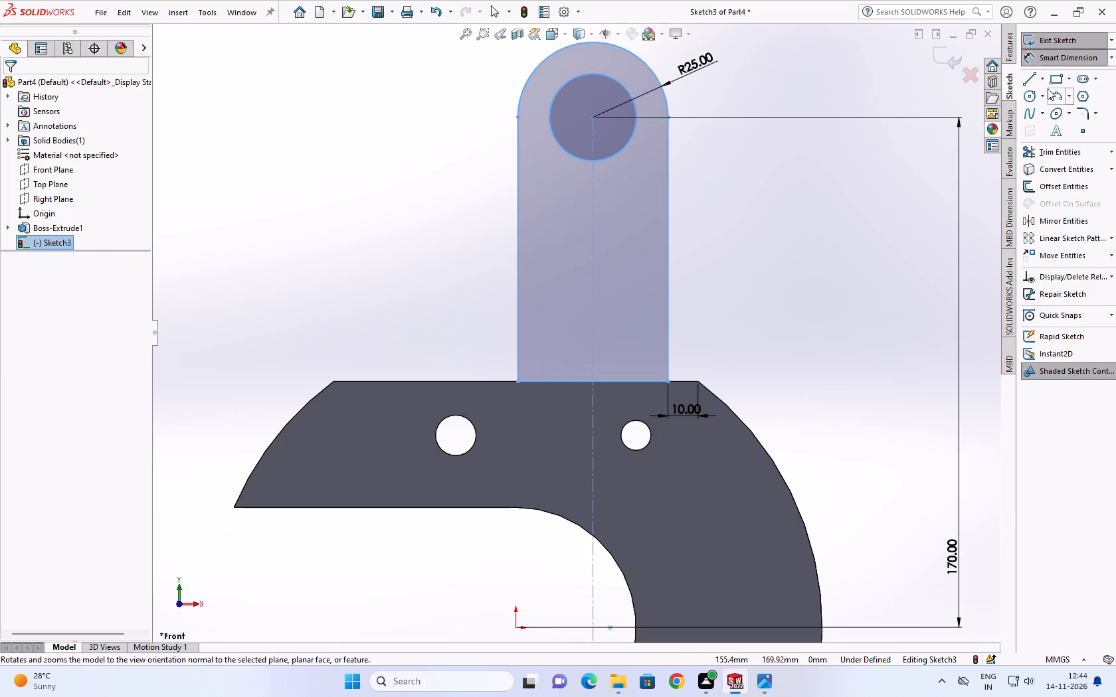
{"action": "left_click", "coordinate": [1028, 79]}
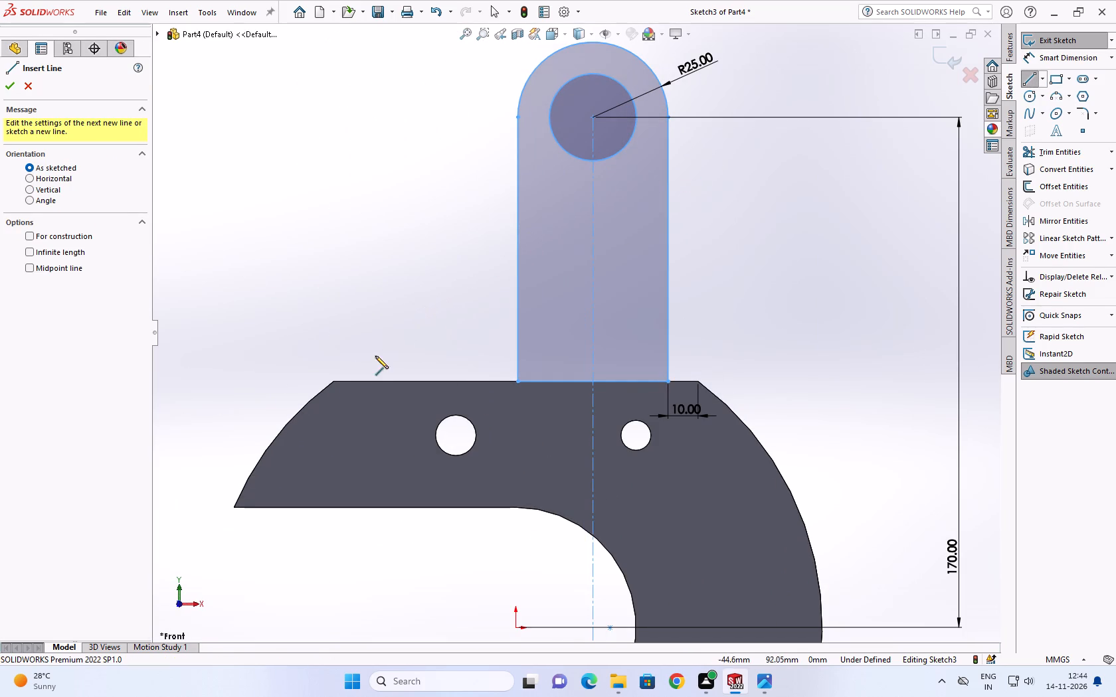
{"action": "left_click", "coordinate": [340, 382]}
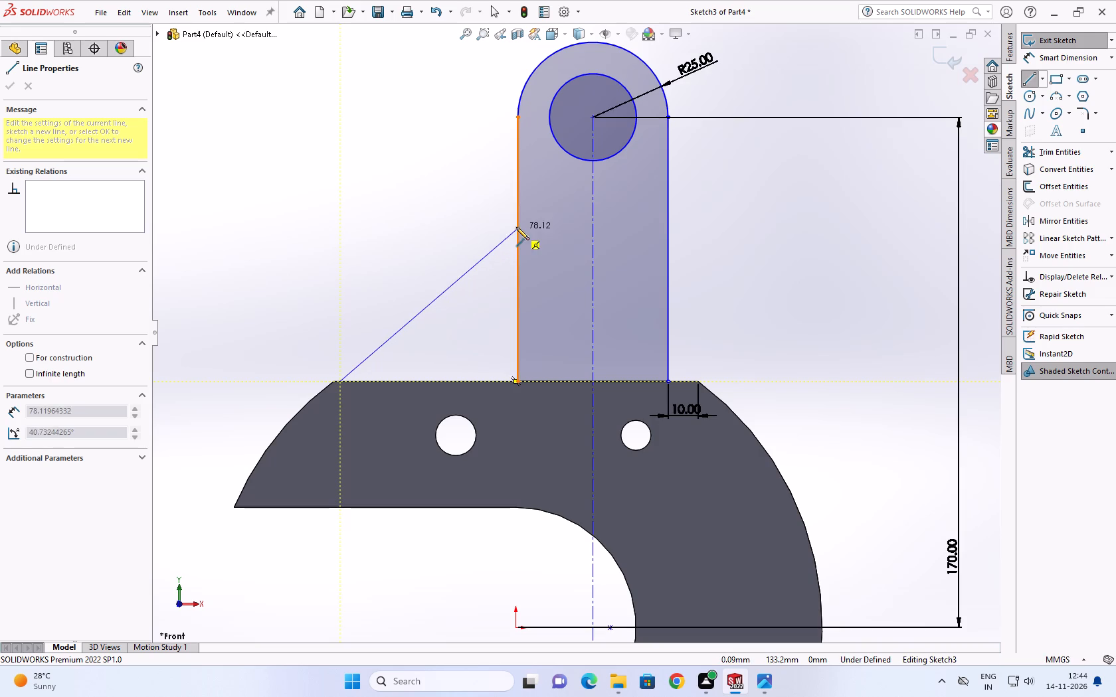
{"action": "left_click", "coordinate": [517, 225]}
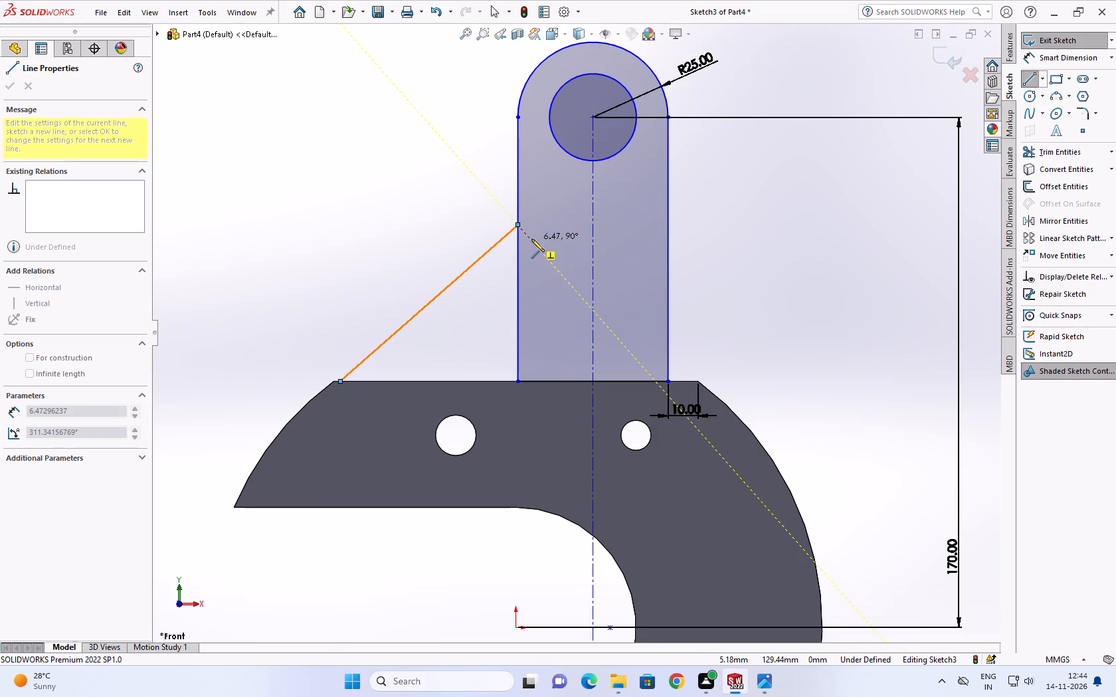
{"action": "key", "text": "Escape"}
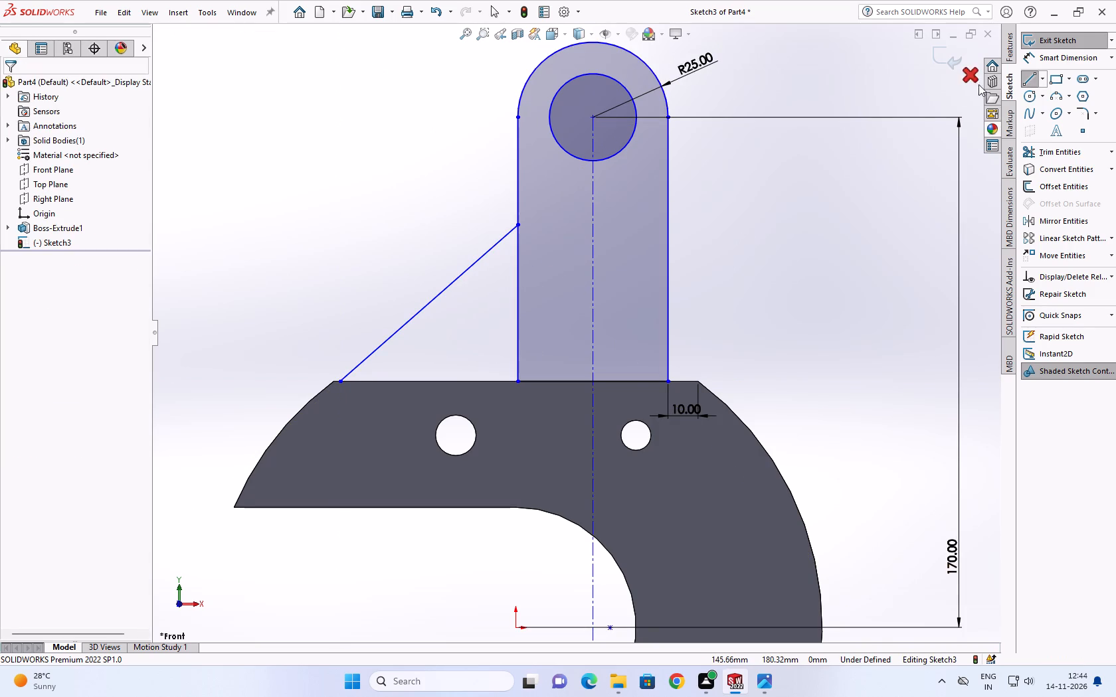
Dimension the sloped line's vertical height as 48 mm, checking the value on the reference drawing in Photos.
{"action": "left_click", "coordinate": [1038, 53]}
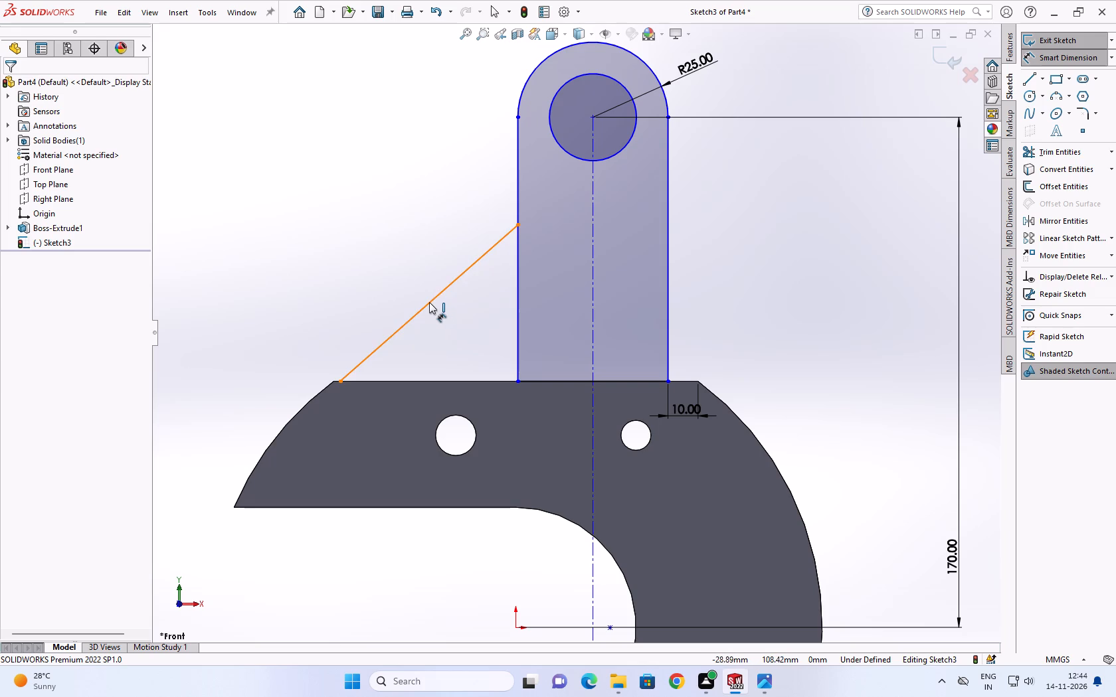
{"action": "left_click", "coordinate": [429, 302]}
{"action": "left_click", "coordinate": [302, 285]}
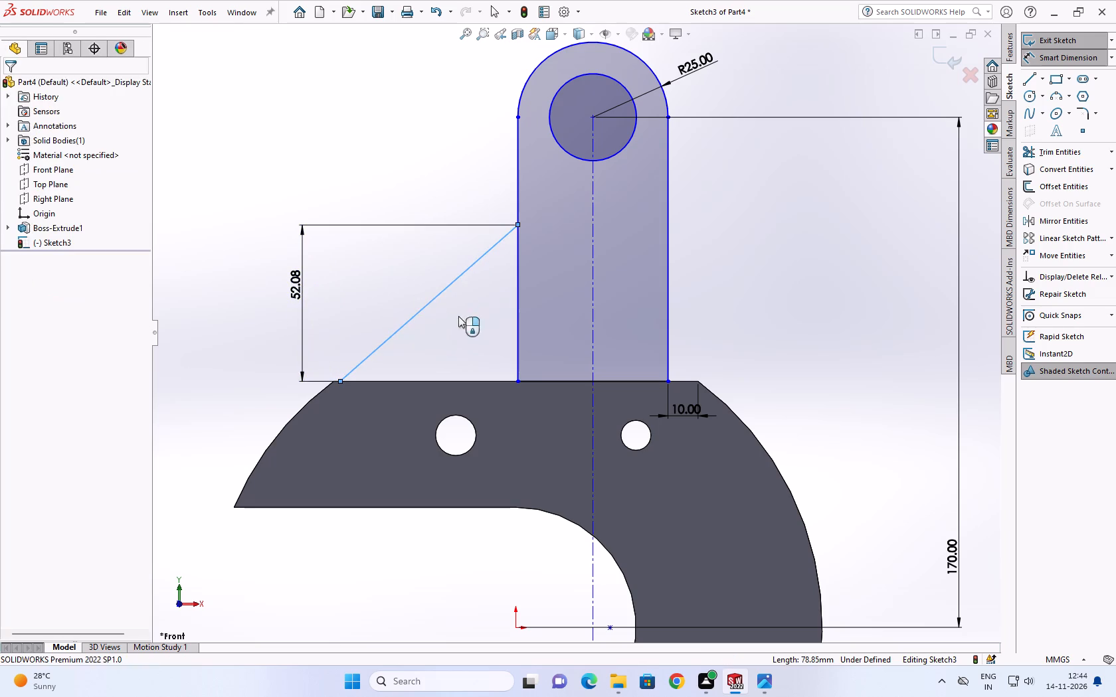
{"action": "left_click", "coordinate": [757, 678]}
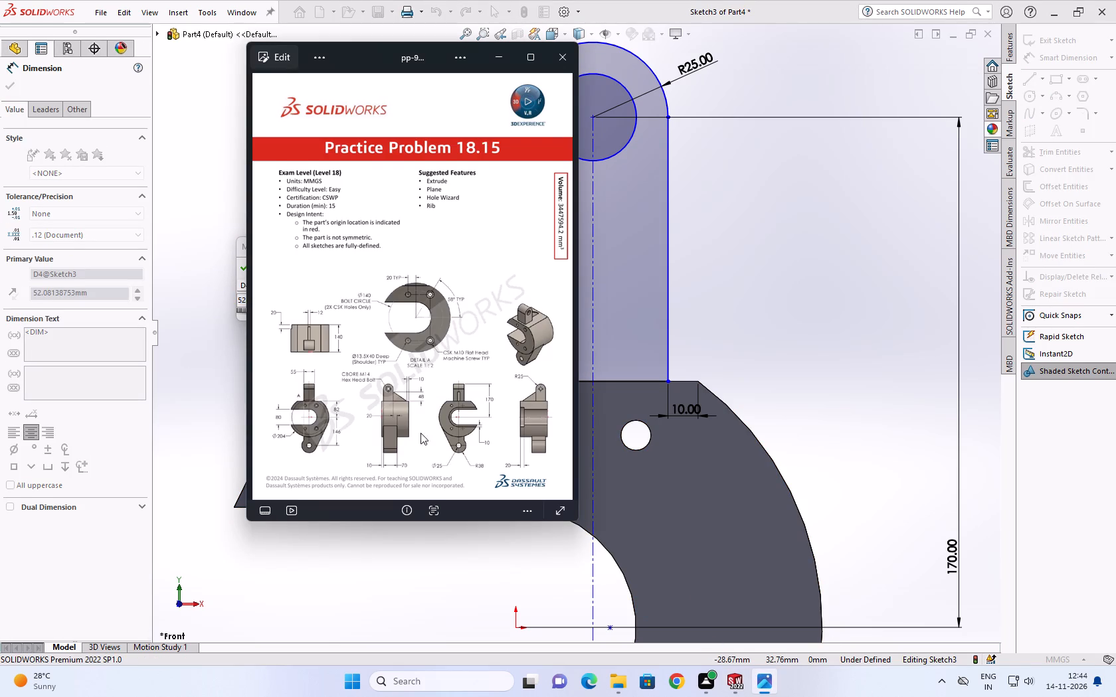
{"action": "scroll", "coordinate": [439, 408], "scroll_direction": "up", "scroll_amount": 3}
{"action": "scroll", "coordinate": [344, 387], "scroll_direction": "up", "scroll_amount": 1}
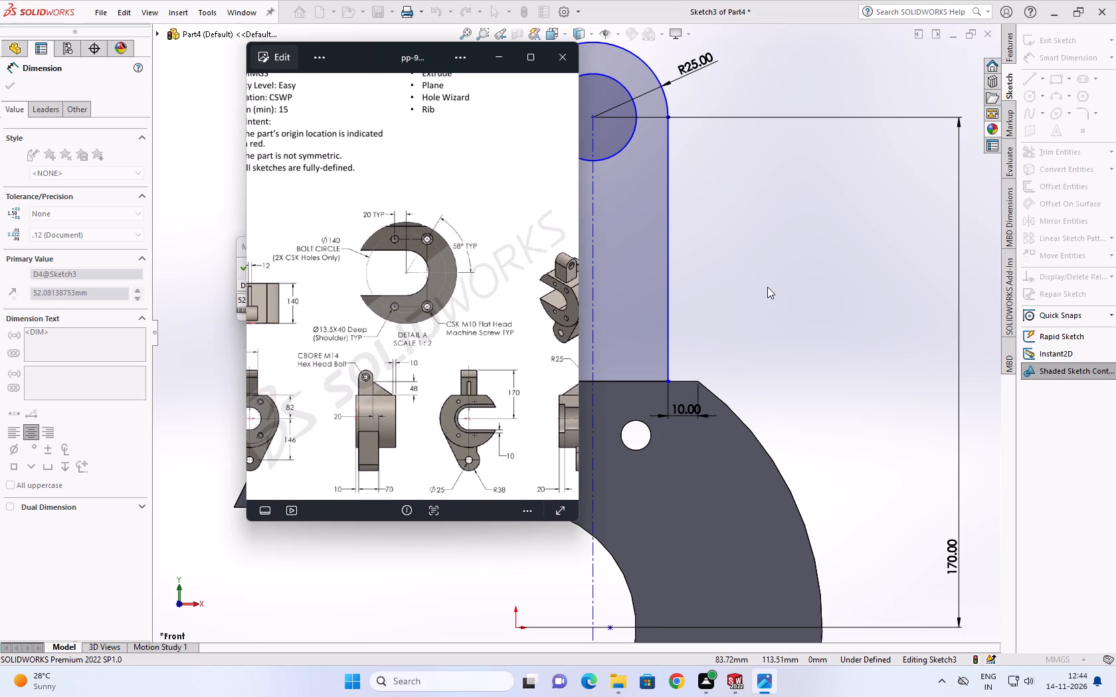
{"action": "left_click", "coordinate": [767, 287]}
{"action": "left_click", "coordinate": [327, 295]}
{"action": "type", "text": "48"}
{"action": "key", "text": "Return"}
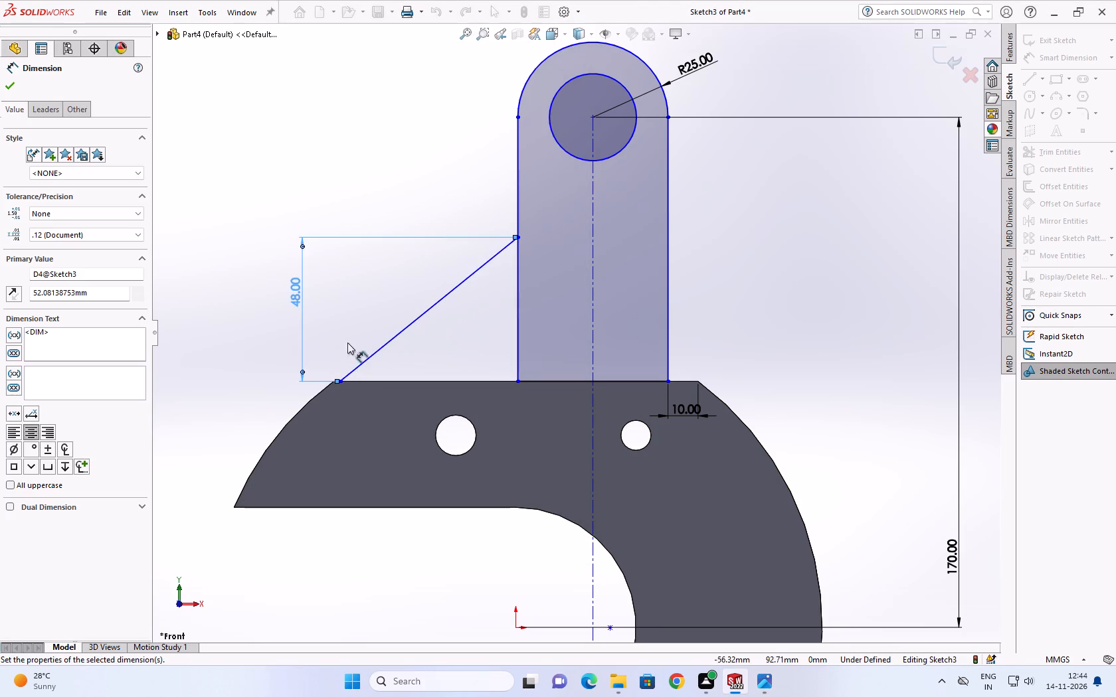
Dimension the horizontal gap between the sloped line's lower end and the flat upper edge's left corner as 10 mm.
{"action": "scroll", "coordinate": [347, 335], "scroll_direction": "down", "scroll_amount": 4}
{"action": "scroll", "coordinate": [348, 441], "scroll_direction": "down", "scroll_amount": 5}
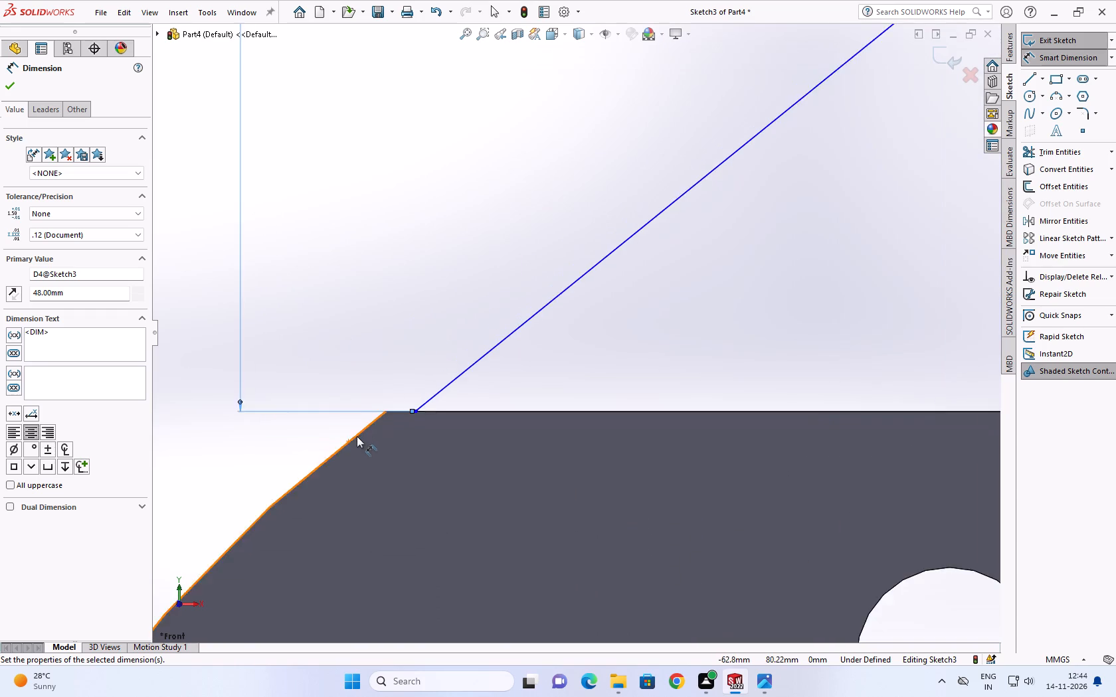
{"action": "scroll", "coordinate": [357, 436], "scroll_direction": "down", "scroll_amount": 1}
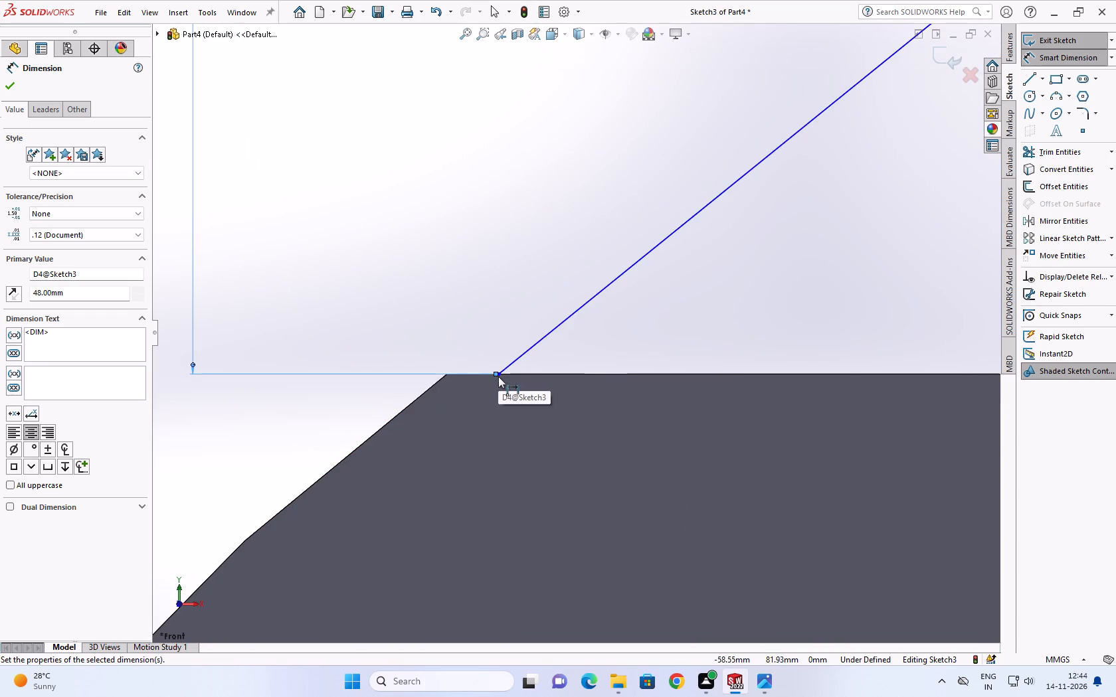
{"action": "scroll", "coordinate": [498, 376], "scroll_direction": "down", "scroll_amount": 6}
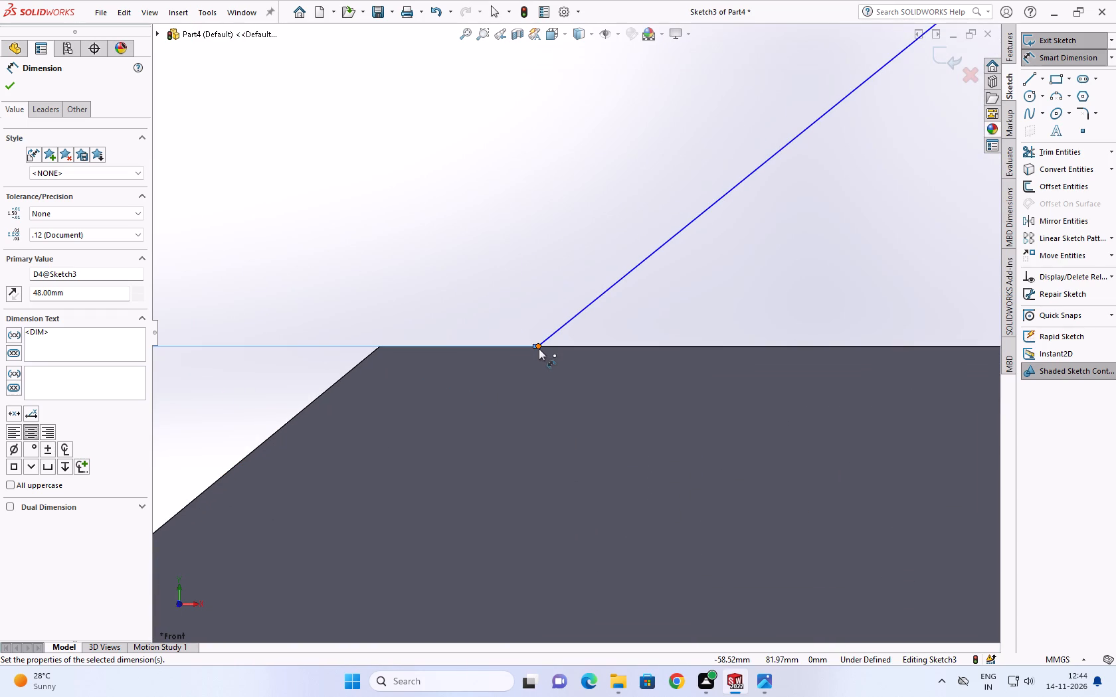
{"action": "left_click", "coordinate": [539, 348]}
{"action": "left_click", "coordinate": [380, 346]}
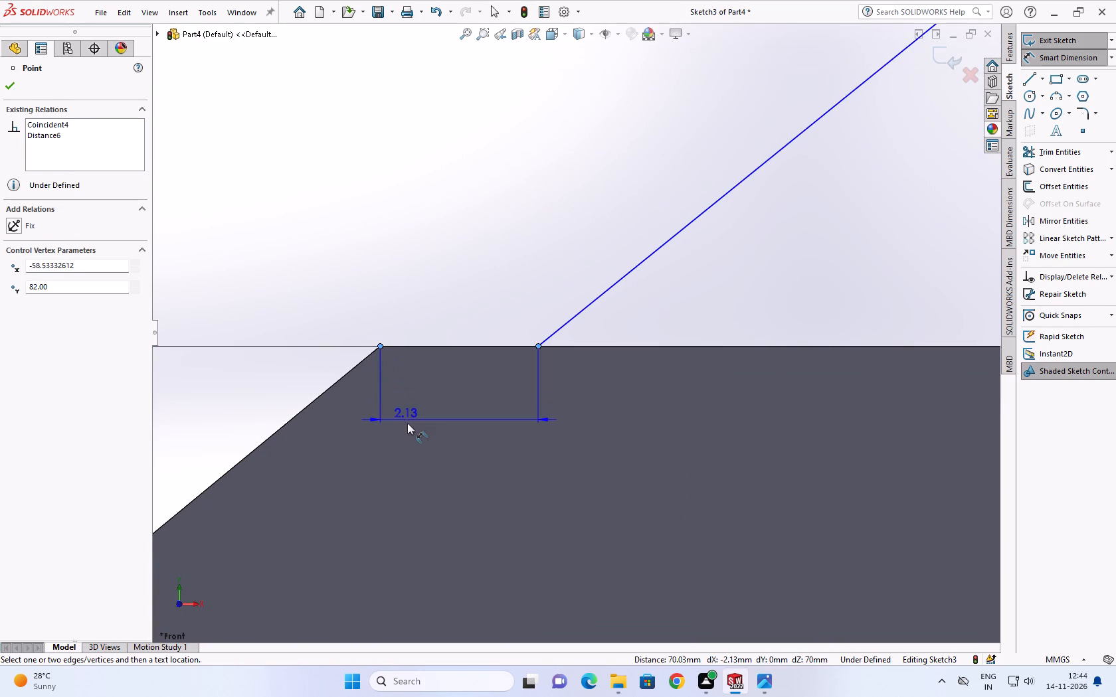
{"action": "left_click", "coordinate": [407, 423]}
{"action": "type", "text": "10"}
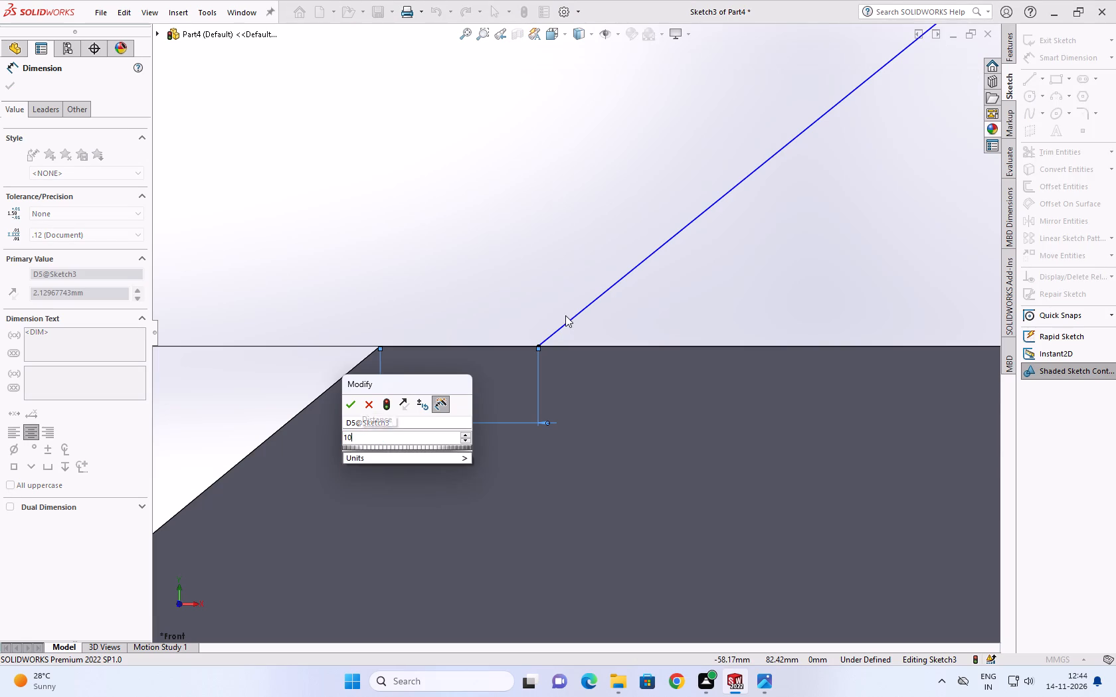
{"action": "key", "text": "Return"}
Draw a horizontal line about 51 mm long from the sloped line's lower end to the lug's lower-left corner, closing the rib triangle.
{"action": "scroll", "coordinate": [626, 211], "scroll_direction": "up", "scroll_amount": 5}
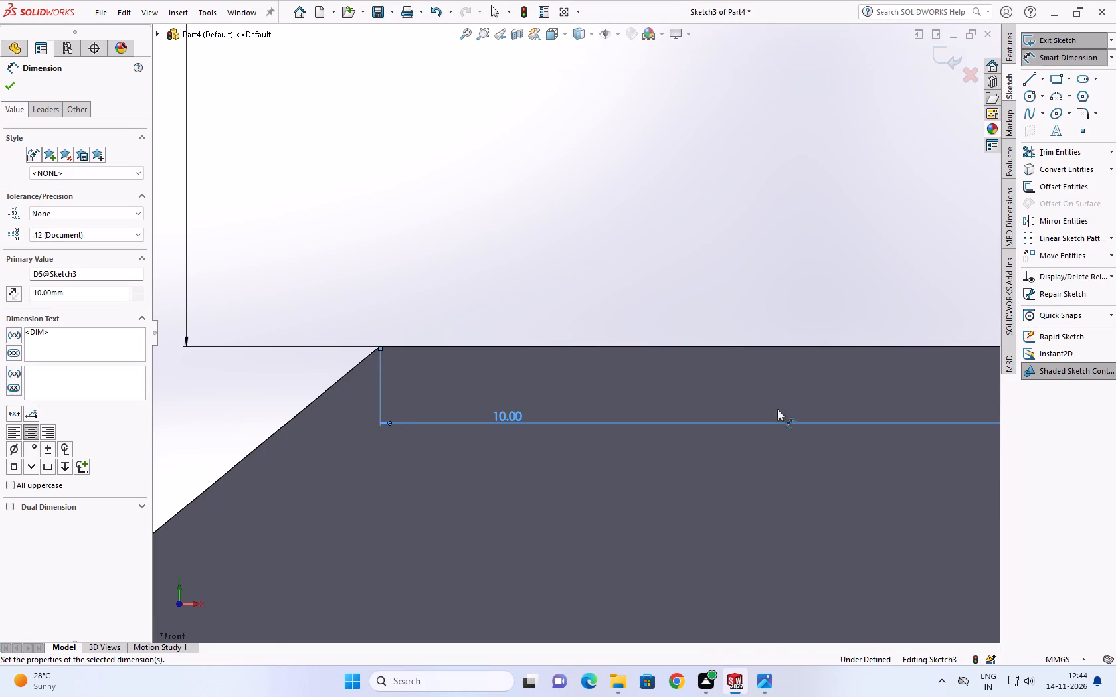
{"action": "scroll", "coordinate": [777, 409], "scroll_direction": "up", "scroll_amount": 2}
{"action": "scroll", "coordinate": [758, 220], "scroll_direction": "up", "scroll_amount": 11}
{"action": "scroll", "coordinate": [660, 271], "scroll_direction": "down", "scroll_amount": 2}
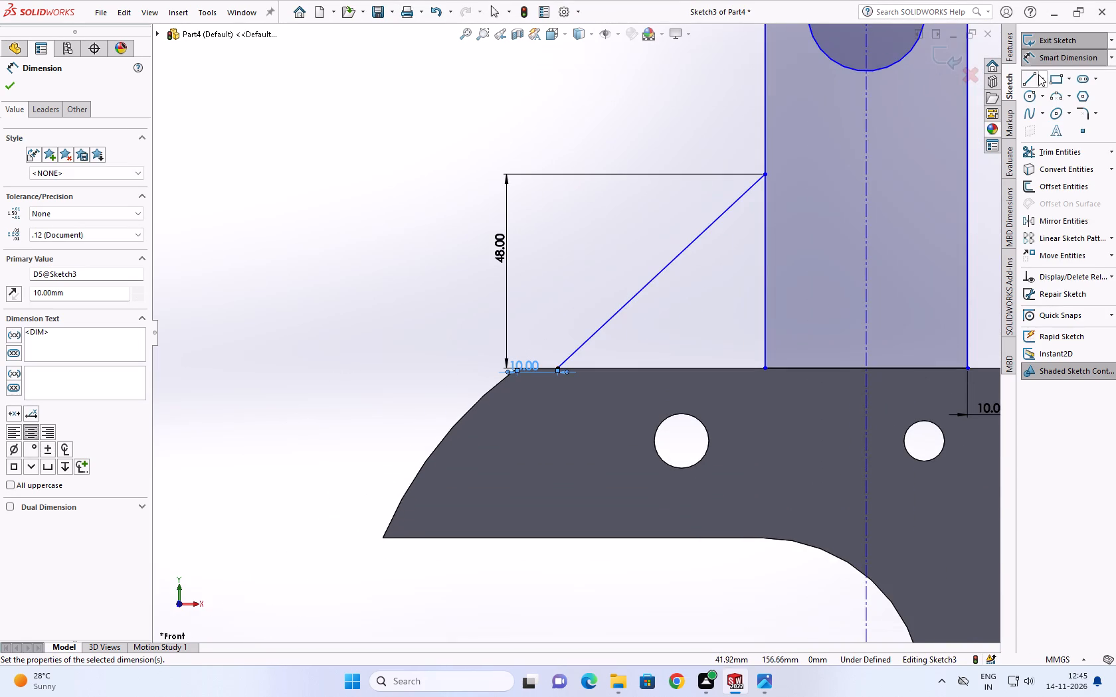
{"action": "left_click", "coordinate": [1028, 78]}
{"action": "scroll", "coordinate": [572, 412], "scroll_direction": "down", "scroll_amount": 3}
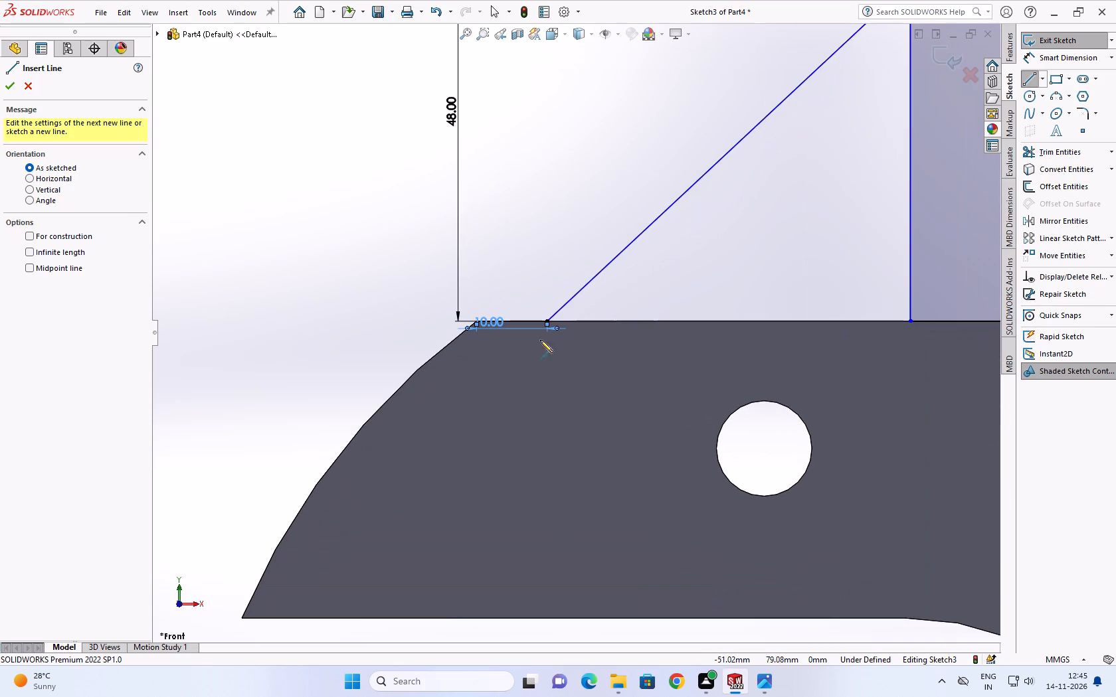
{"action": "left_click", "coordinate": [546, 321]}
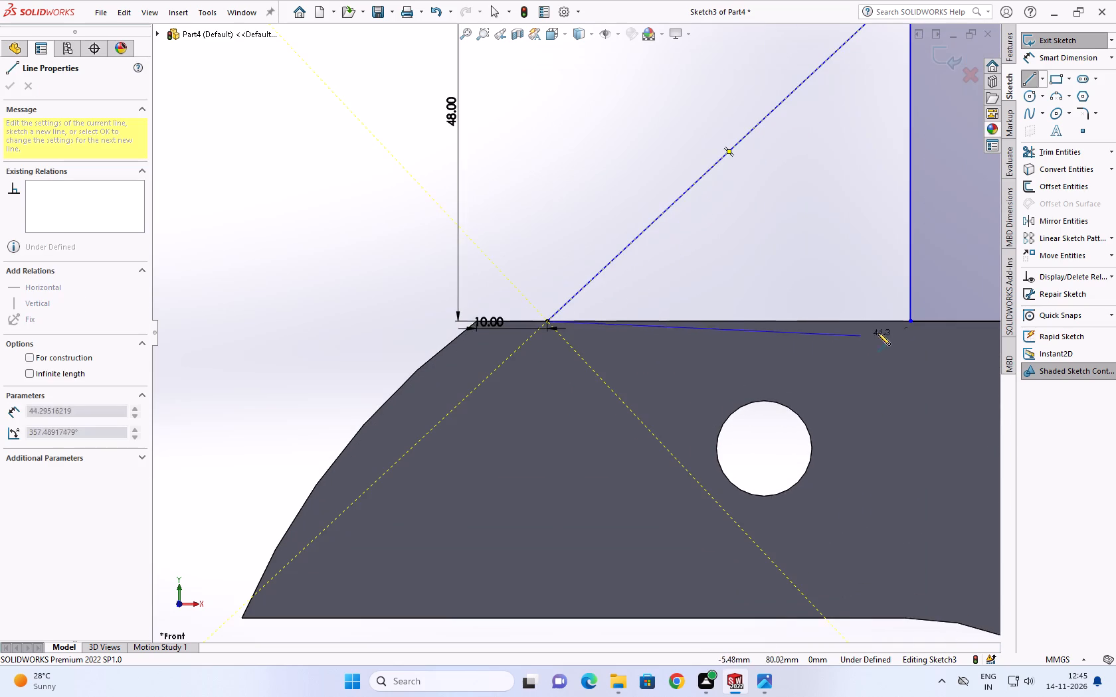
{"action": "left_click", "coordinate": [909, 322]}
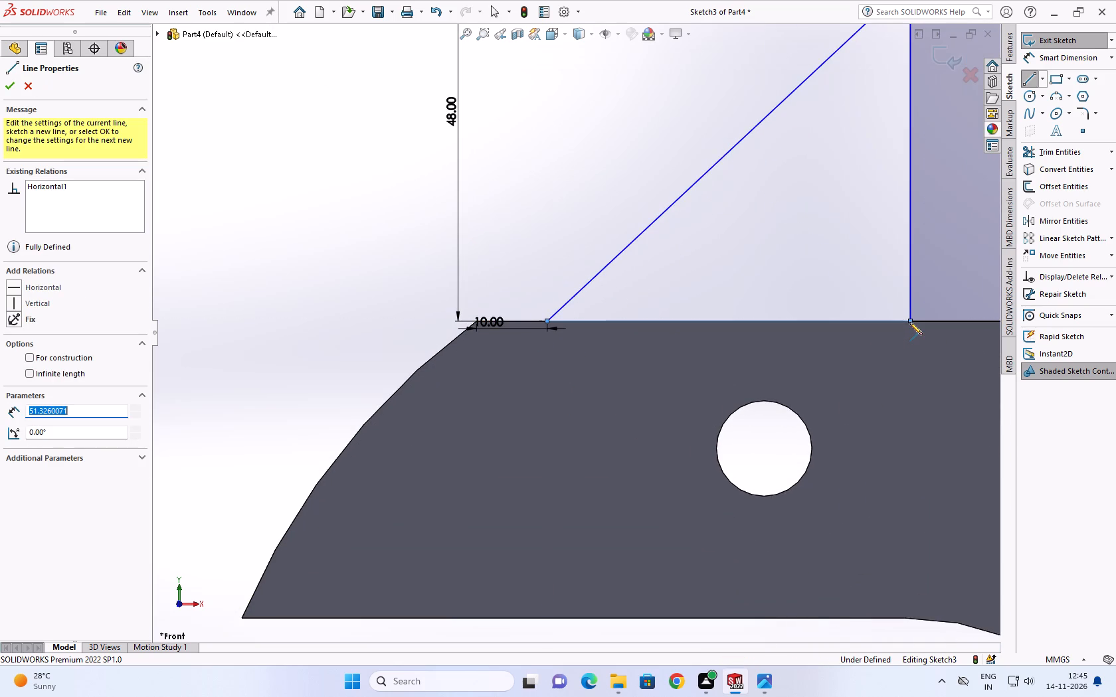
{"action": "key", "text": "Escape"}
{"action": "scroll", "coordinate": [890, 327], "scroll_direction": "up", "scroll_amount": 3}
{"action": "key", "text": "Escape"}
{"action": "scroll", "coordinate": [699, 319], "scroll_direction": "up", "scroll_amount": 3}
{"action": "key", "text": "Escape"}
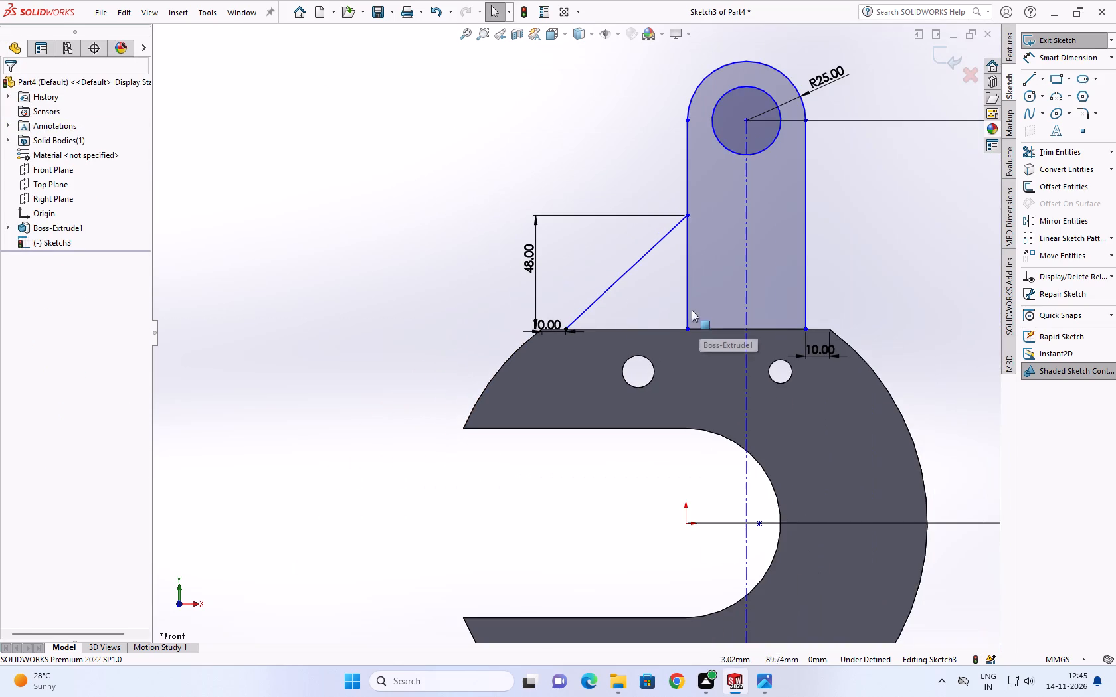
Switch to Photos to examine the reference drawing's thickness dimensions for the upper lug and rib, and return to the SOLIDWORKS sketch.
{"action": "scroll", "coordinate": [598, 274], "scroll_direction": "down", "scroll_amount": 3}
{"action": "scroll", "coordinate": [630, 297], "scroll_direction": "up", "scroll_amount": 3}
{"action": "scroll", "coordinate": [669, 351], "scroll_direction": "up", "scroll_amount": 4}
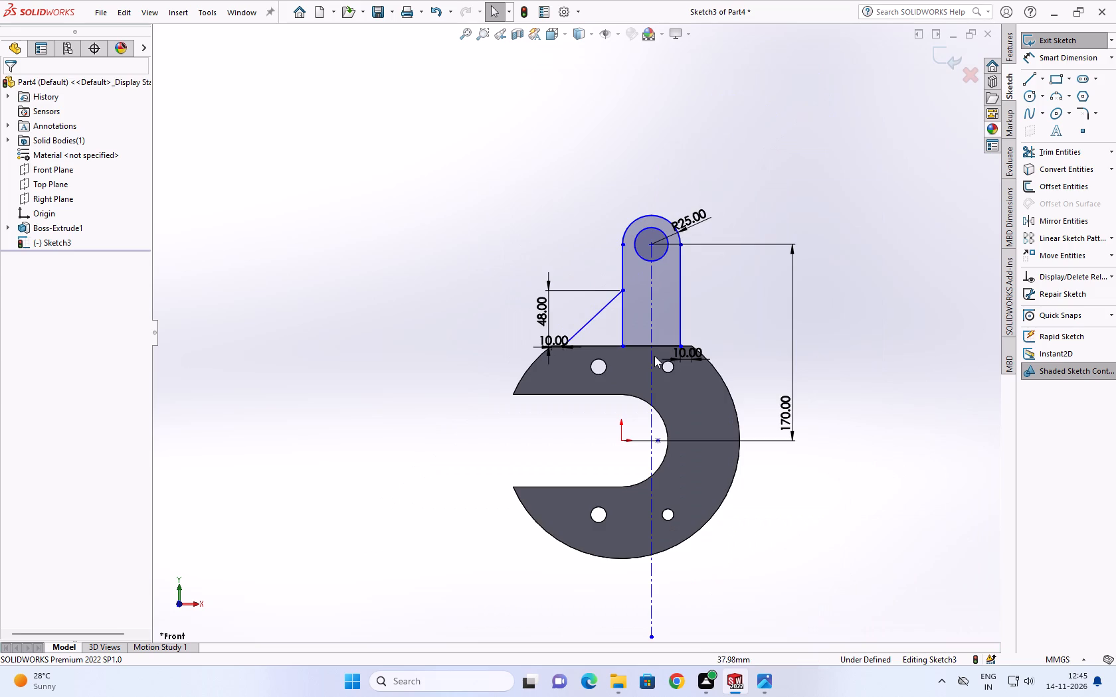
{"action": "scroll", "coordinate": [640, 364], "scroll_direction": "down", "scroll_amount": 1}
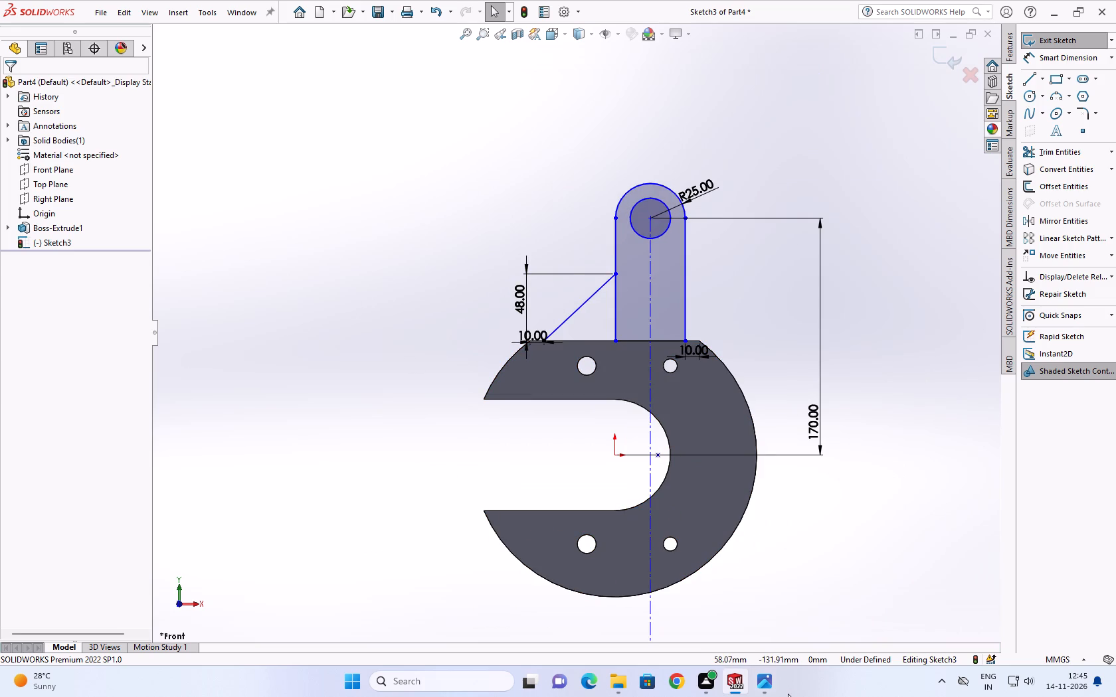
{"action": "left_click", "coordinate": [755, 680]}
{"action": "scroll", "coordinate": [377, 337], "scroll_direction": "up", "scroll_amount": 1}
{"action": "scroll", "coordinate": [383, 337], "scroll_direction": "down", "scroll_amount": 2}
{"action": "scroll", "coordinate": [387, 341], "scroll_direction": "up", "scroll_amount": 3}
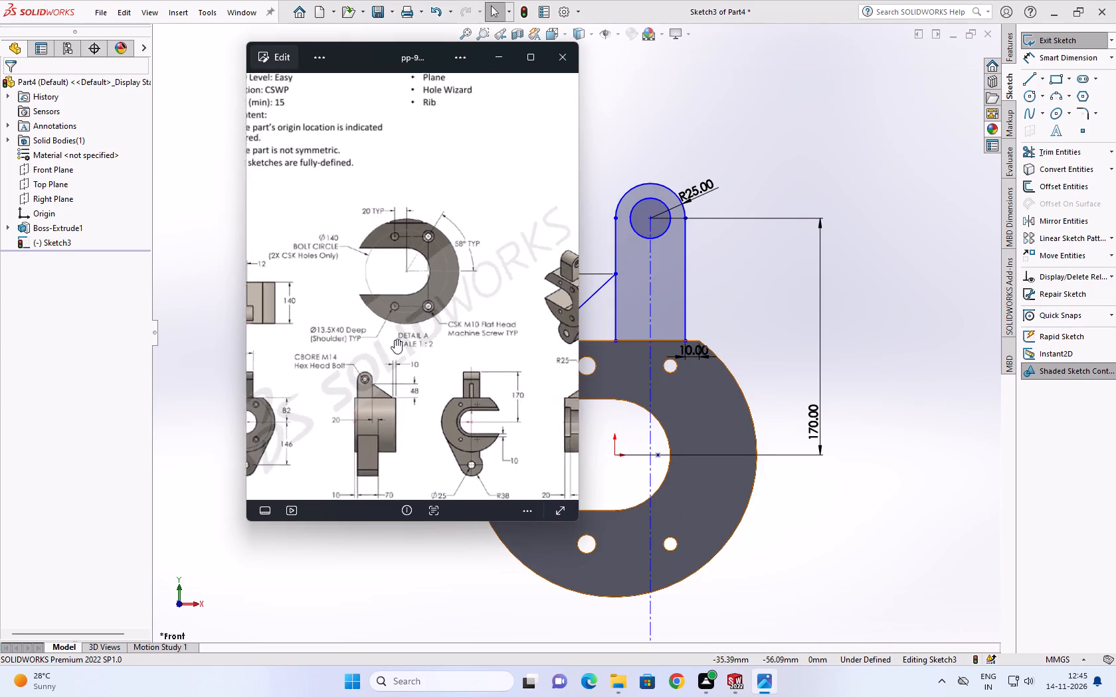
{"action": "scroll", "coordinate": [438, 445], "scroll_direction": "up", "scroll_amount": 3}
{"action": "scroll", "coordinate": [436, 434], "scroll_direction": "down", "scroll_amount": 12}
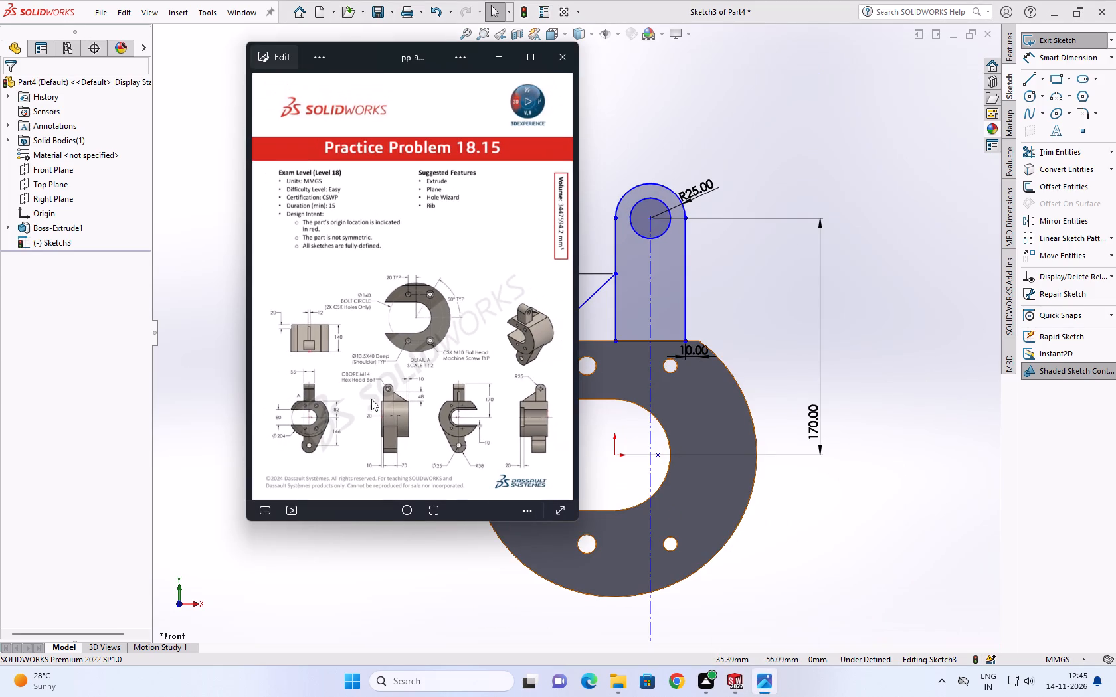
{"action": "scroll", "coordinate": [252, 368], "scroll_direction": "up", "scroll_amount": 4}
{"action": "scroll", "coordinate": [343, 420], "scroll_direction": "up", "scroll_amount": 1}
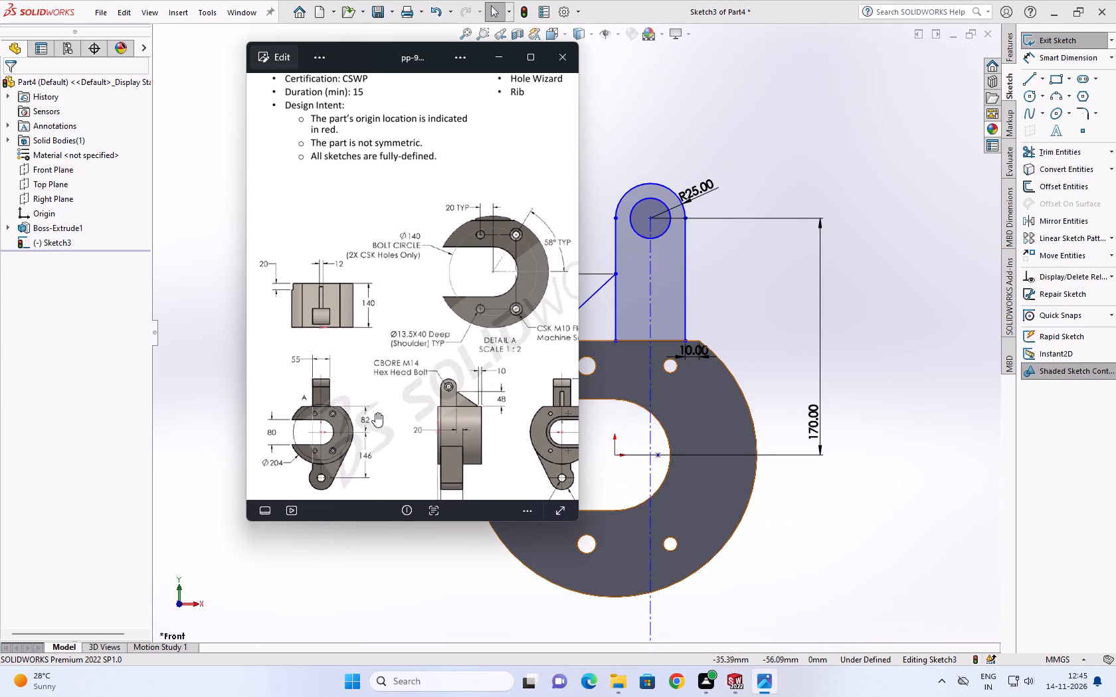
{"action": "scroll", "coordinate": [437, 414], "scroll_direction": "up", "scroll_amount": 1}
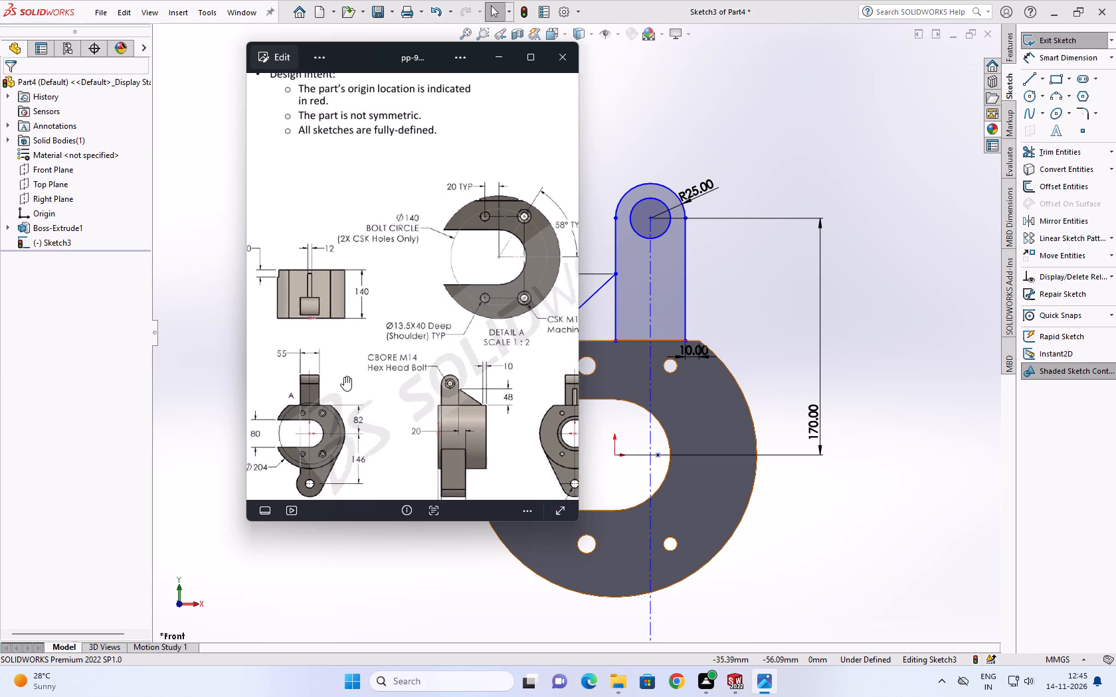
{"action": "scroll", "coordinate": [344, 376], "scroll_direction": "down", "scroll_amount": 1}
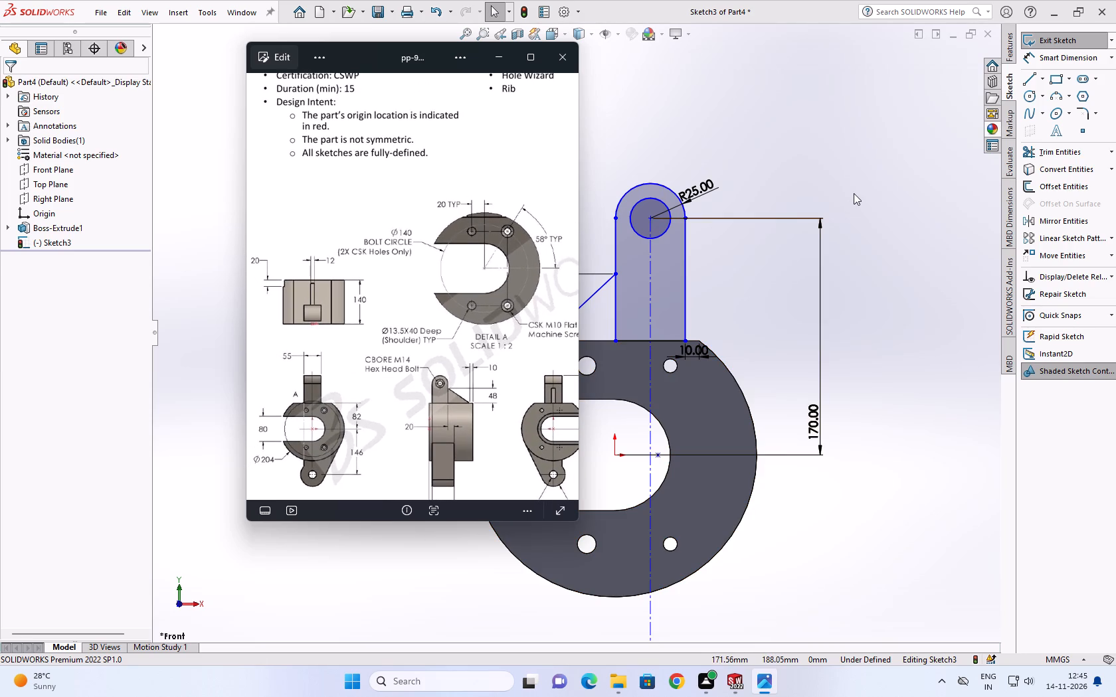
{"action": "left_click", "coordinate": [854, 193]}
Extrude the lug region around its hole as a Mid Plane boss with a 55 mm depth, merged with the clamp body.
{"action": "scroll", "coordinate": [872, 254], "scroll_direction": "up", "scroll_amount": 1}
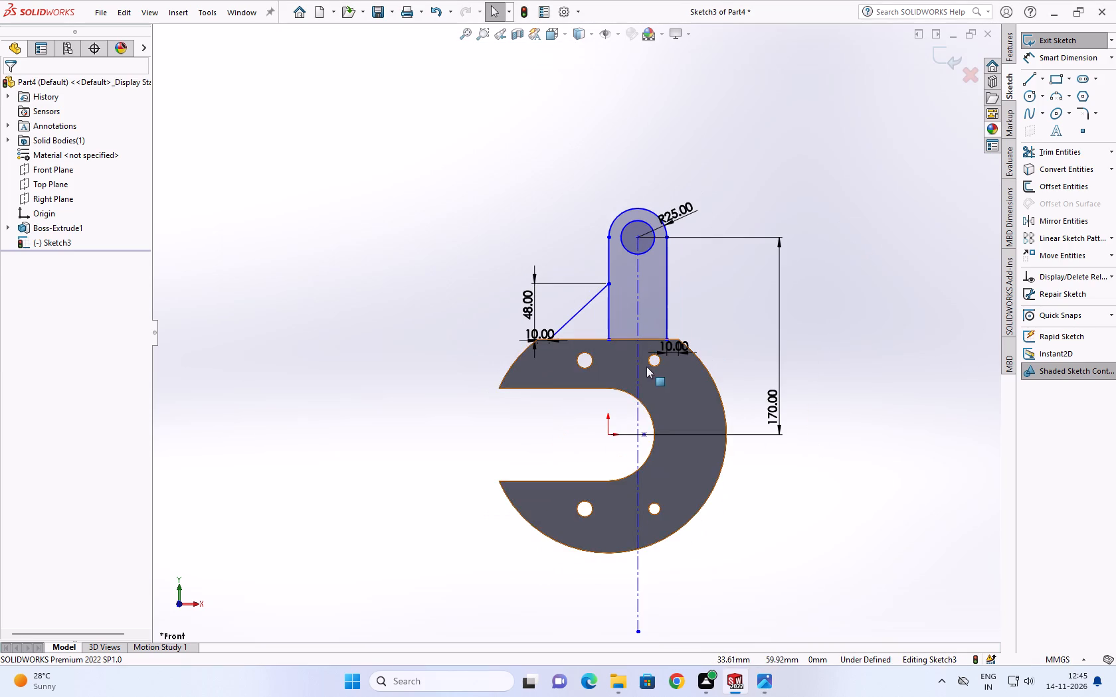
{"action": "middle_click_drag", "start_coordinate": [646, 366], "coordinate": [630, 408]}
{"action": "left_click", "coordinate": [1009, 44]}
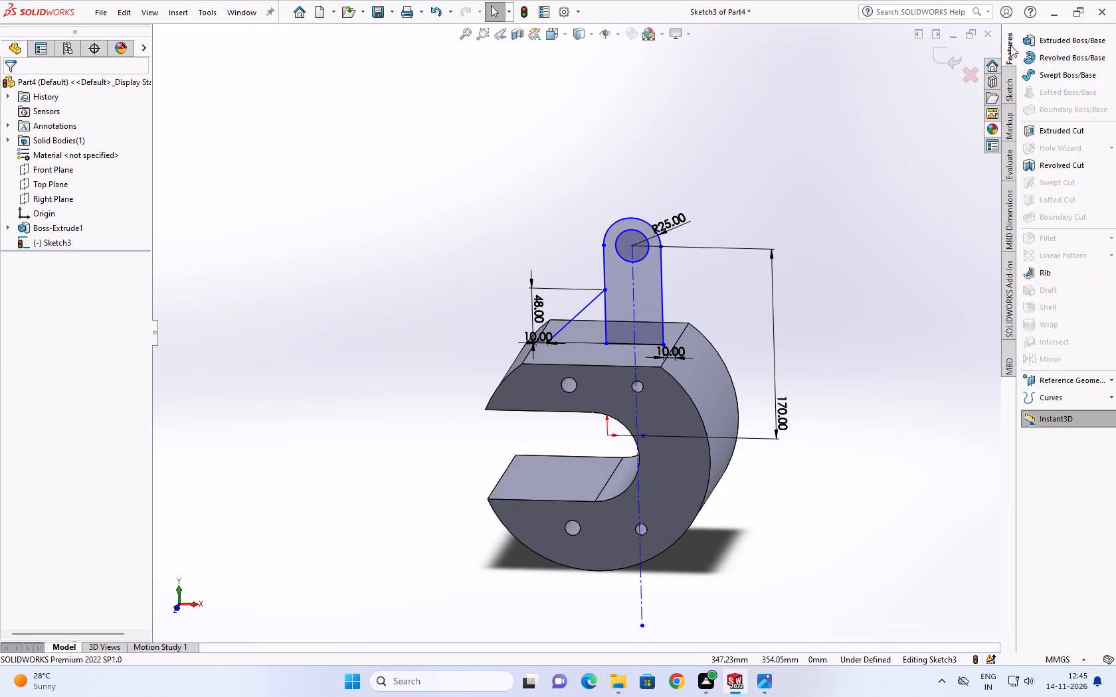
{"action": "left_click", "coordinate": [1024, 37]}
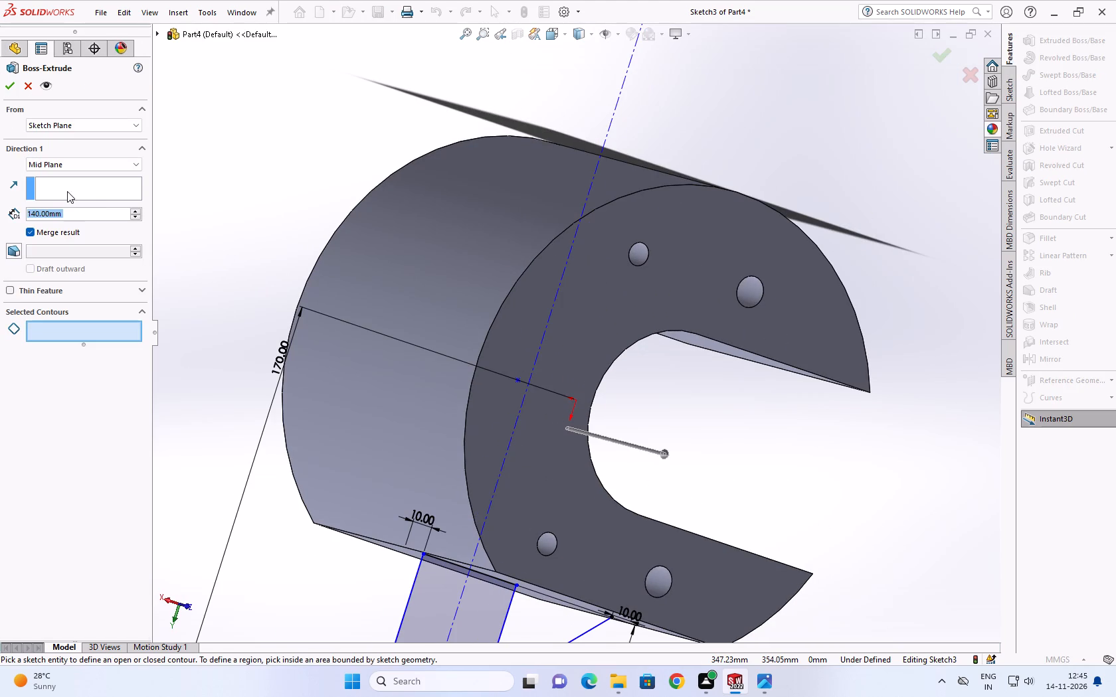
{"action": "left_click", "coordinate": [58, 332]}
{"action": "left_click", "coordinate": [446, 592]}
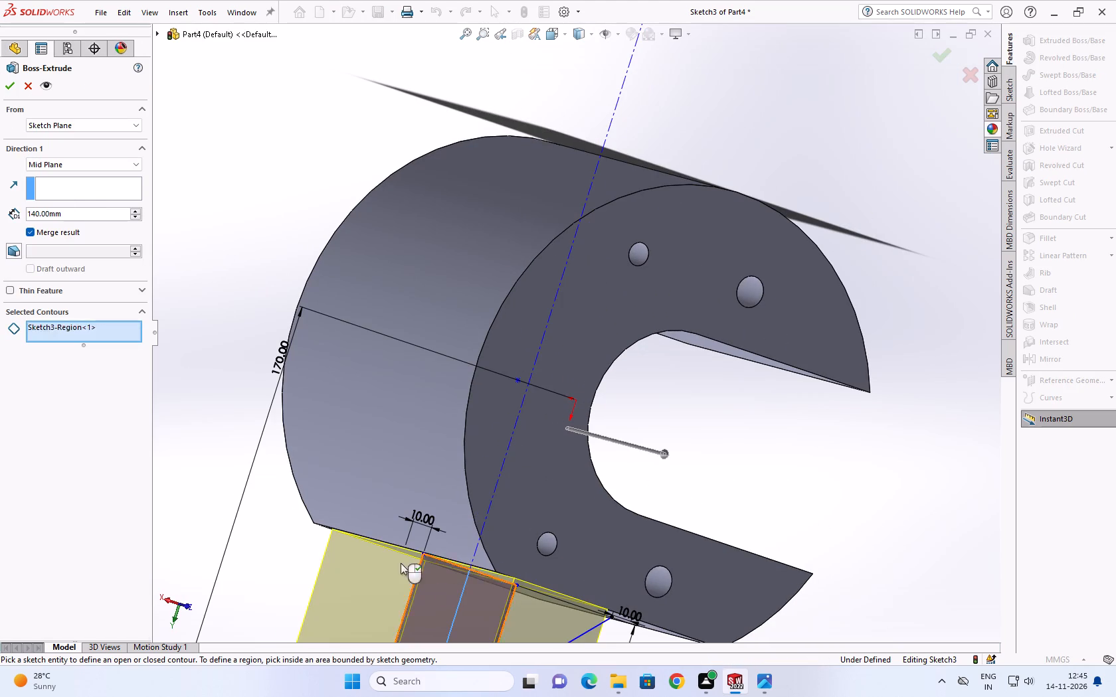
{"action": "double_click", "coordinate": [90, 219]}
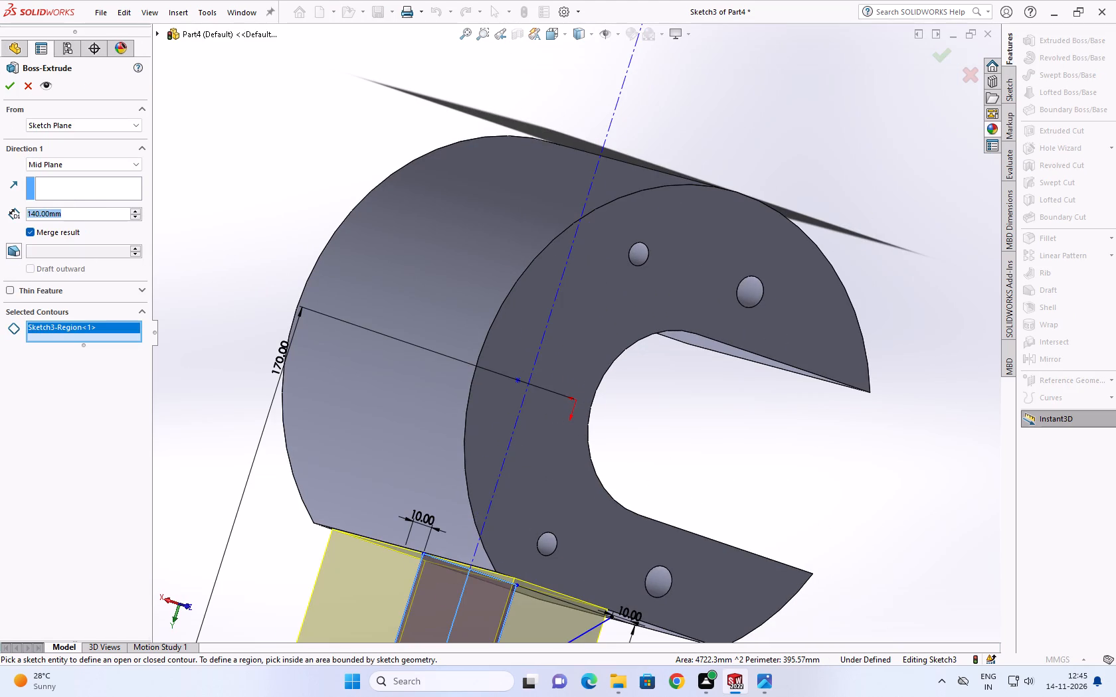
{"action": "type", "text": "55"}
{"action": "key", "text": "Return"}
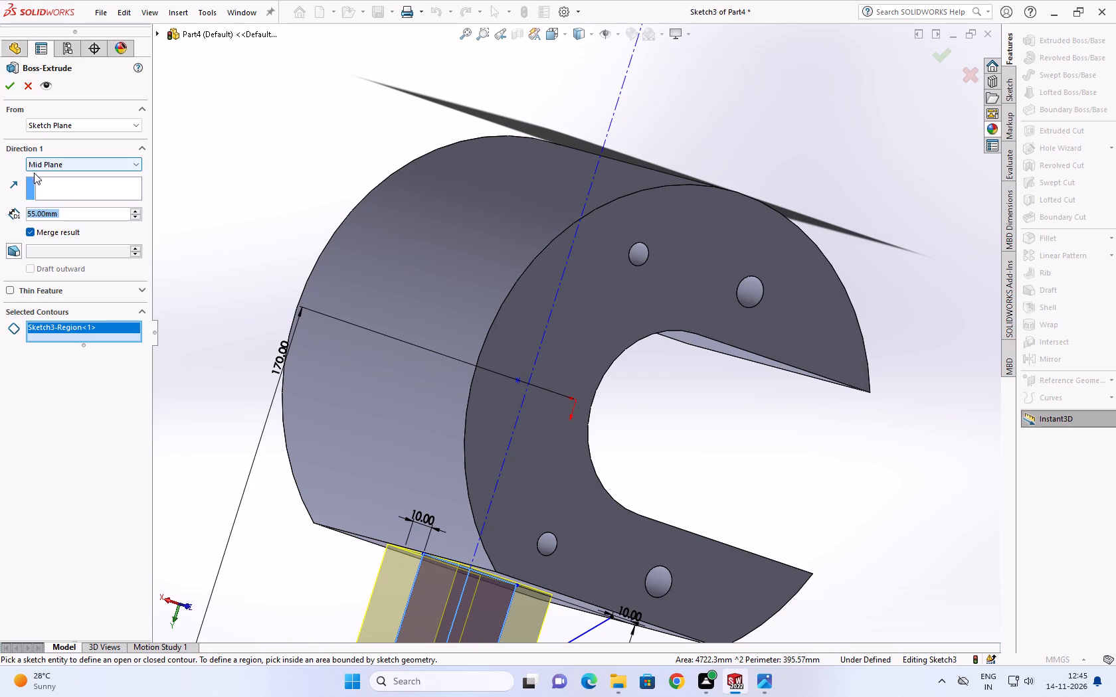
{"action": "left_click", "coordinate": [7, 86]}
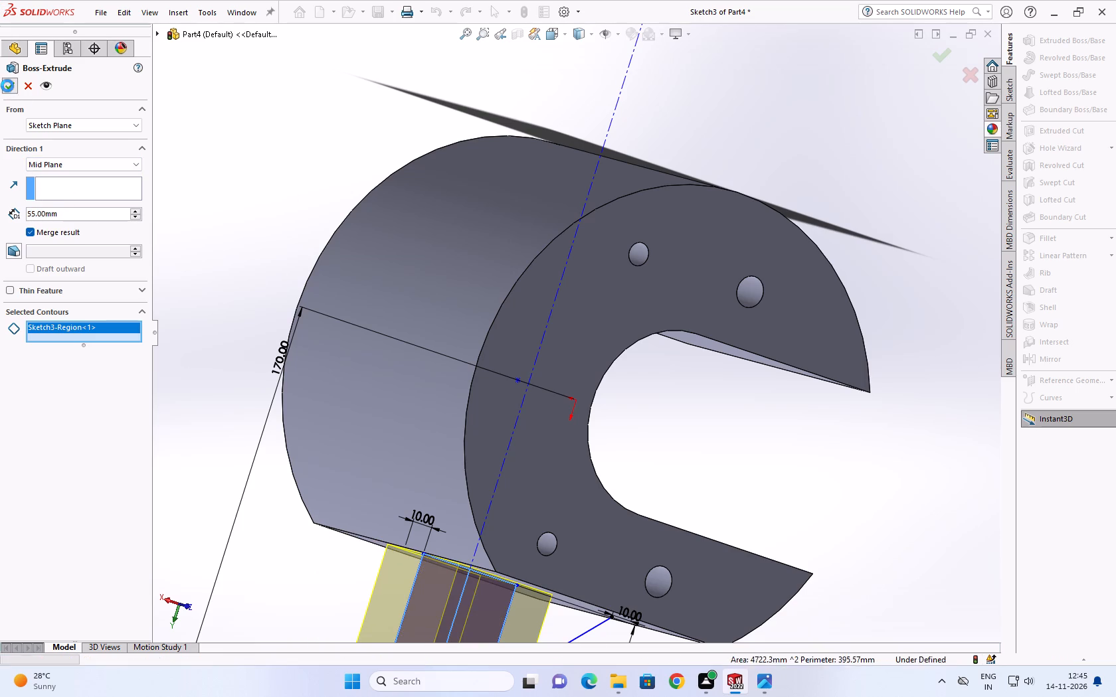
Reuse Sketch3 to extrude the triangular rib region as a Mid Plane boss, entering a 12 mm depth and accepting it at 22 mm.
{"action": "scroll", "coordinate": [362, 306], "scroll_direction": "up", "scroll_amount": 3}
{"action": "scroll", "coordinate": [383, 384], "scroll_direction": "up", "scroll_amount": 1}
{"action": "middle_click_drag", "start_coordinate": [381, 374], "coordinate": [378, 238]}
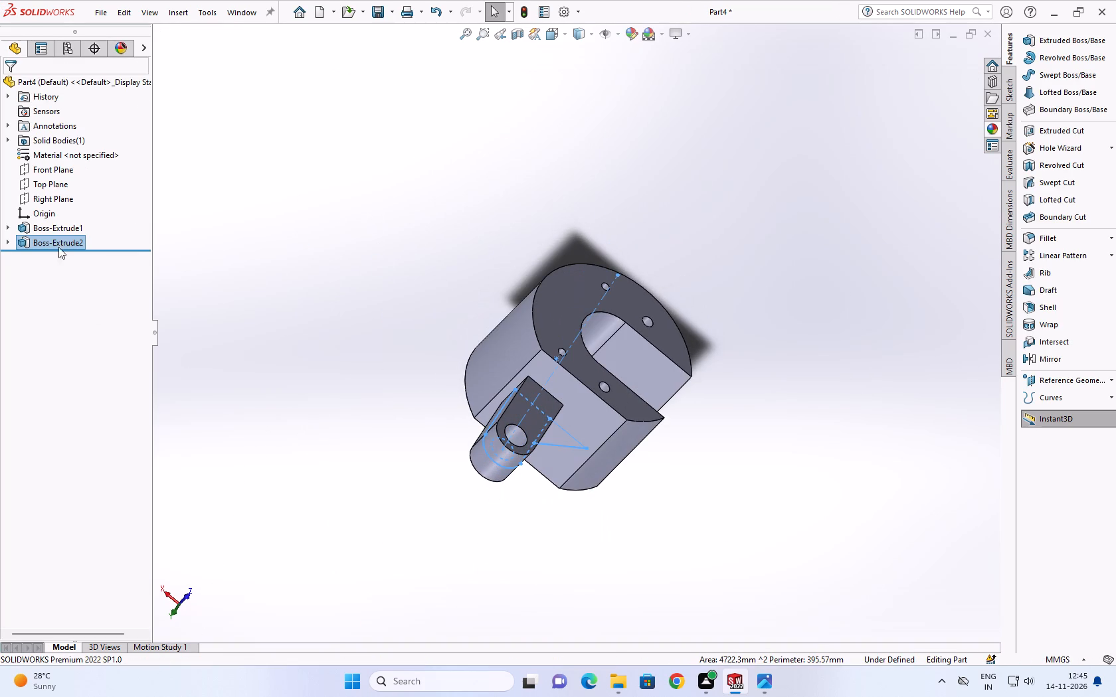
{"action": "left_click", "coordinate": [5, 241]}
{"action": "left_click", "coordinate": [29, 255]}
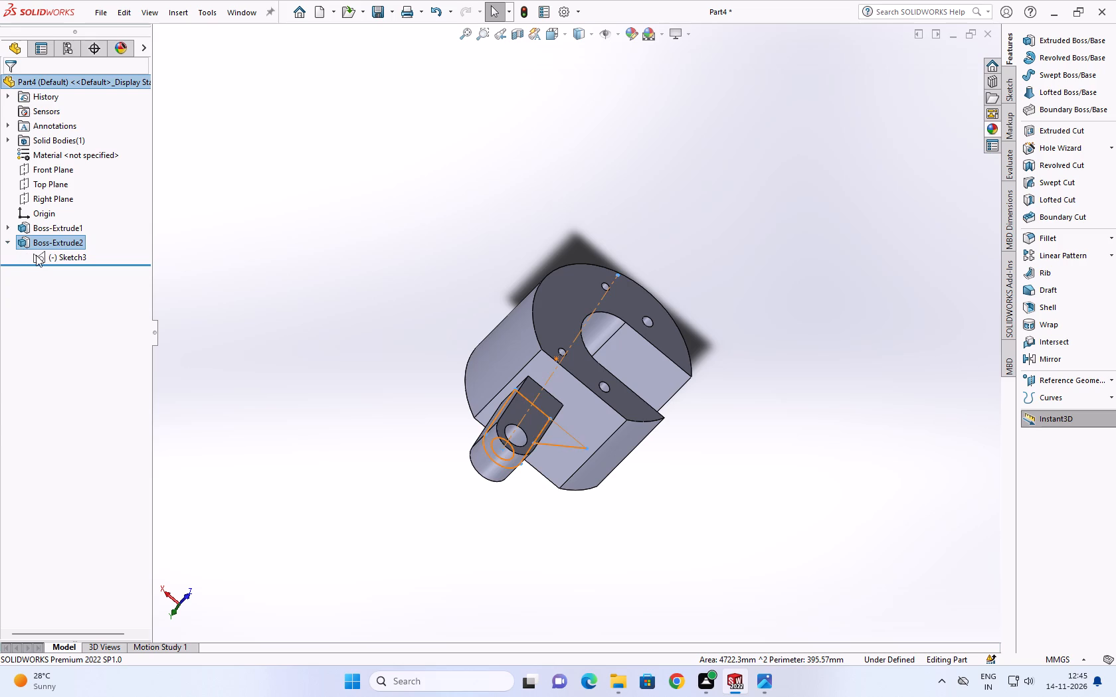
{"action": "left_click", "coordinate": [36, 255]}
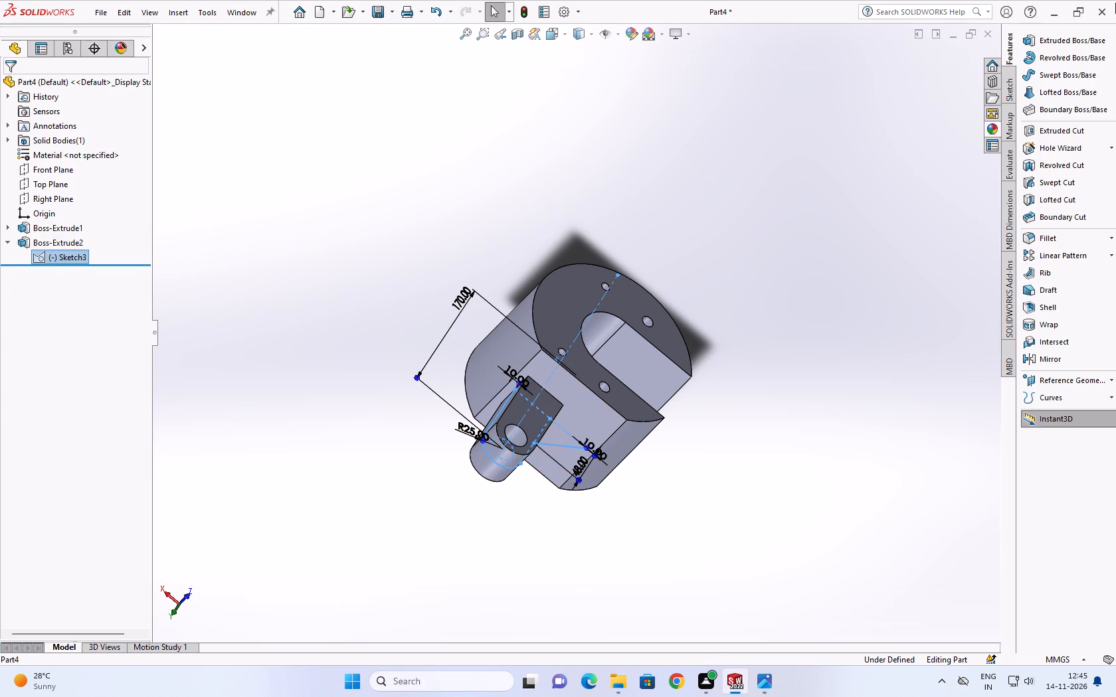
{"action": "left_click", "coordinate": [1084, 42]}
{"action": "scroll", "coordinate": [557, 439], "scroll_direction": "down", "scroll_amount": 1}
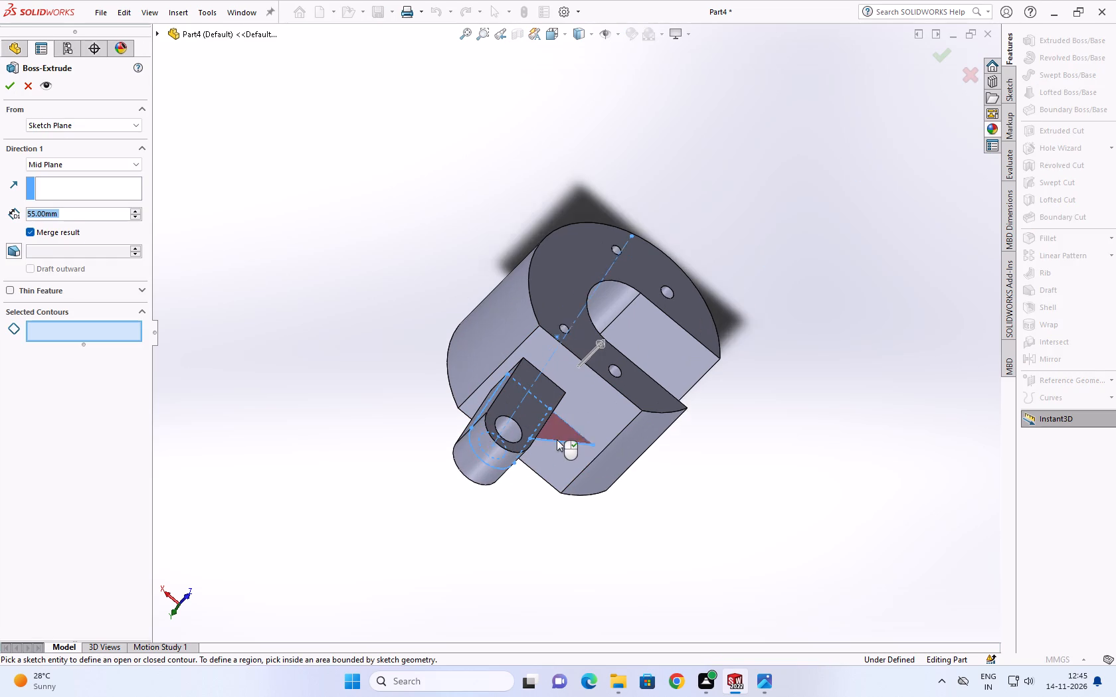
{"action": "scroll", "coordinate": [557, 439], "scroll_direction": "down", "scroll_amount": 1}
{"action": "left_click", "coordinate": [561, 427]}
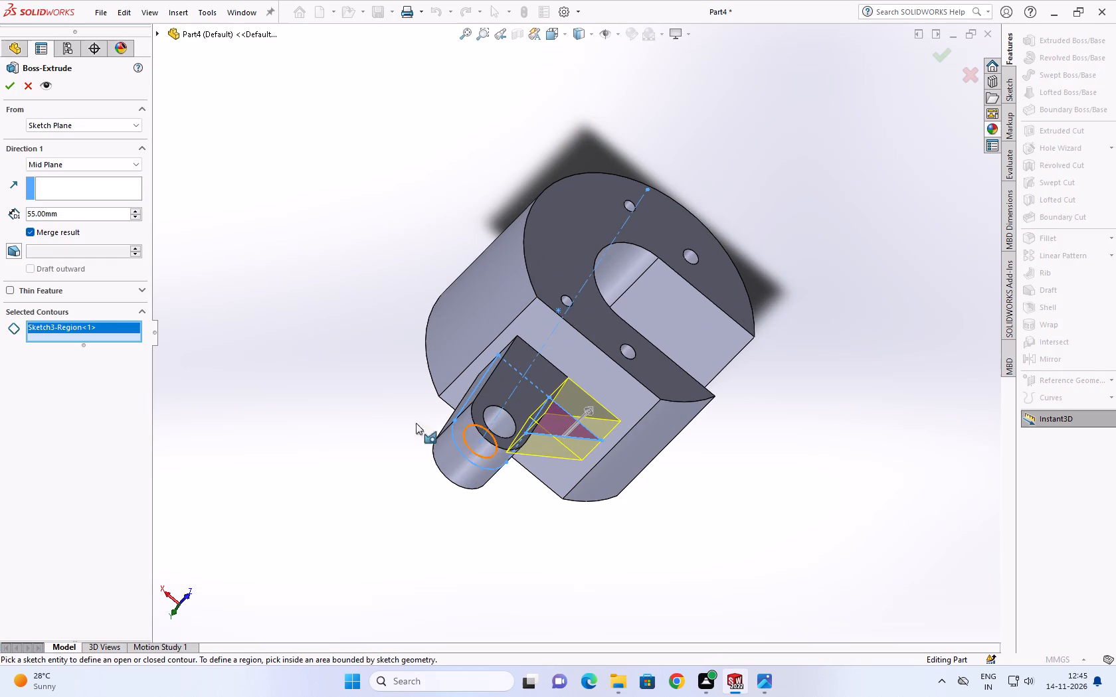
{"action": "left_click", "coordinate": [90, 206]}
{"action": "double_click", "coordinate": [88, 212]}
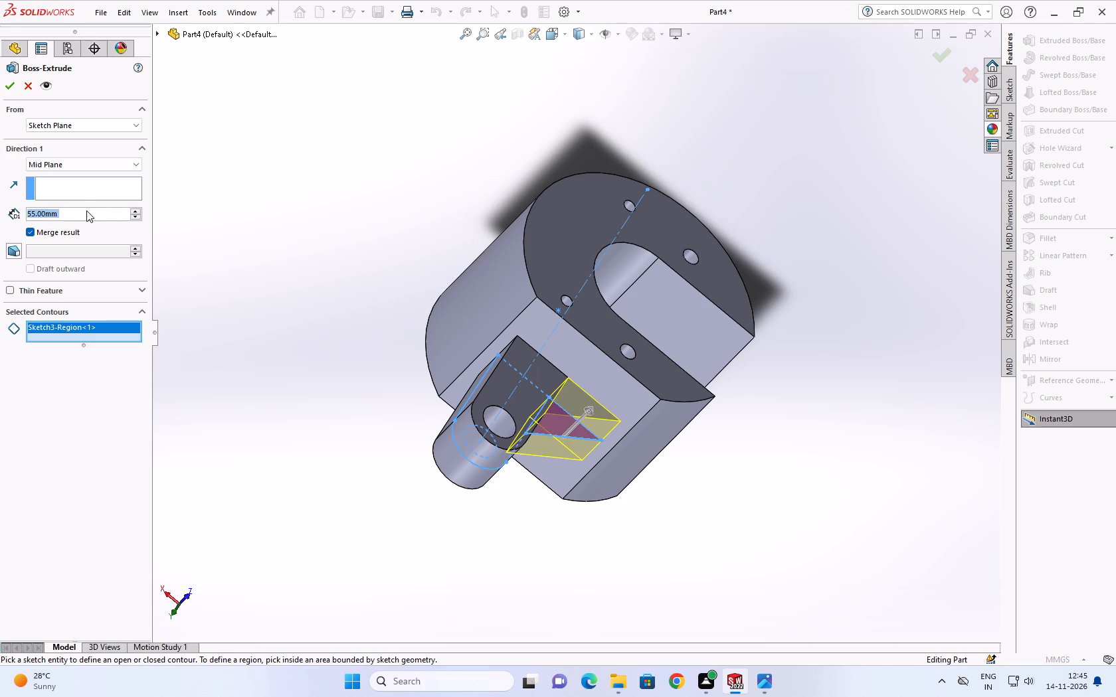
{"action": "type", "text": "12"}
{"action": "key", "text": "Return"}
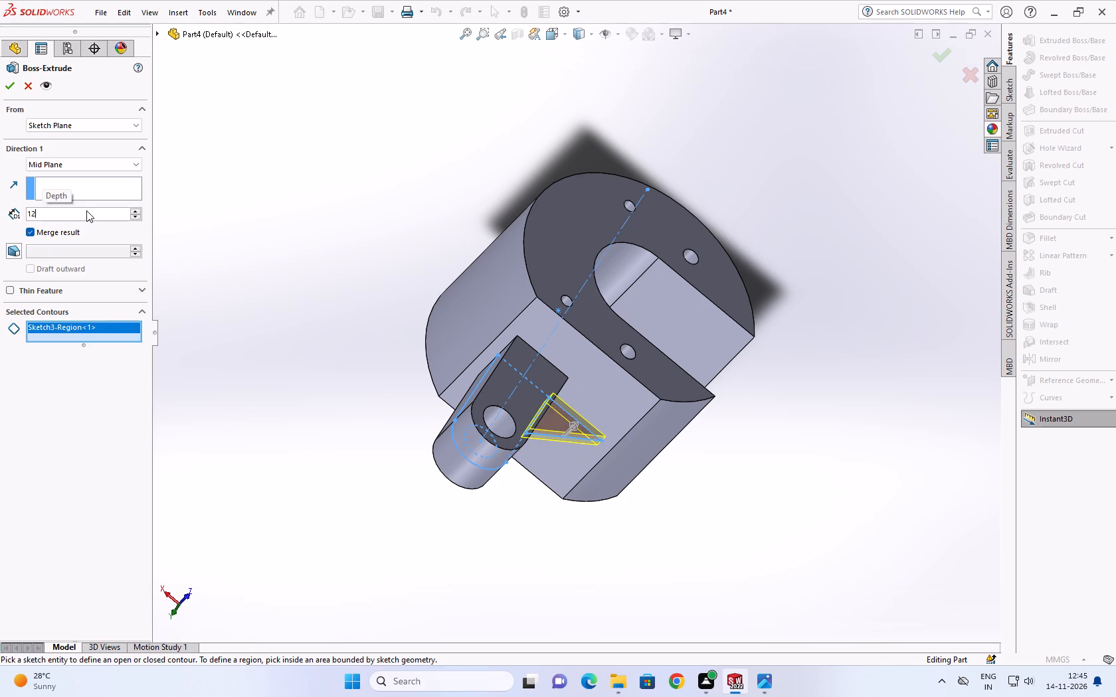
{"action": "scroll", "coordinate": [86, 210], "scroll_direction": "up", "scroll_amount": 1}
{"action": "left_click", "coordinate": [7, 80]}
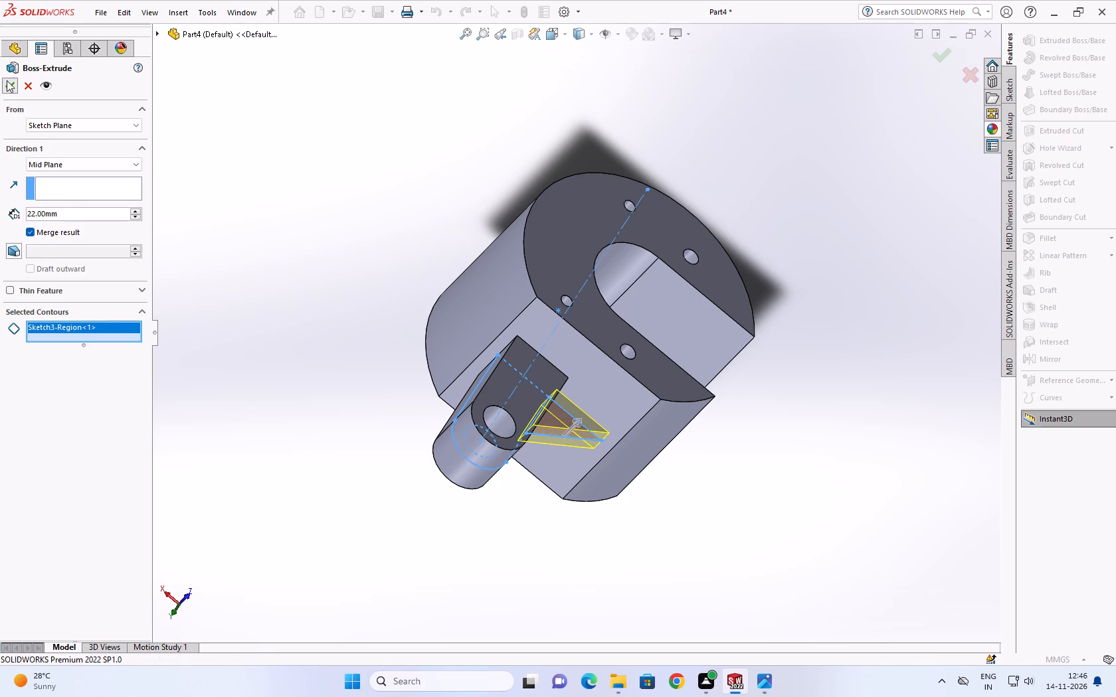
{"action": "left_click", "coordinate": [253, 116]}
Examine the extruded lug and rib from several angles and compare them with the Practice Problem 18.15 reference drawing in Photos.
{"action": "scroll", "coordinate": [375, 196], "scroll_direction": "up", "scroll_amount": 1}
{"action": "middle_click_drag", "start_coordinate": [376, 196], "coordinate": [292, 246]}
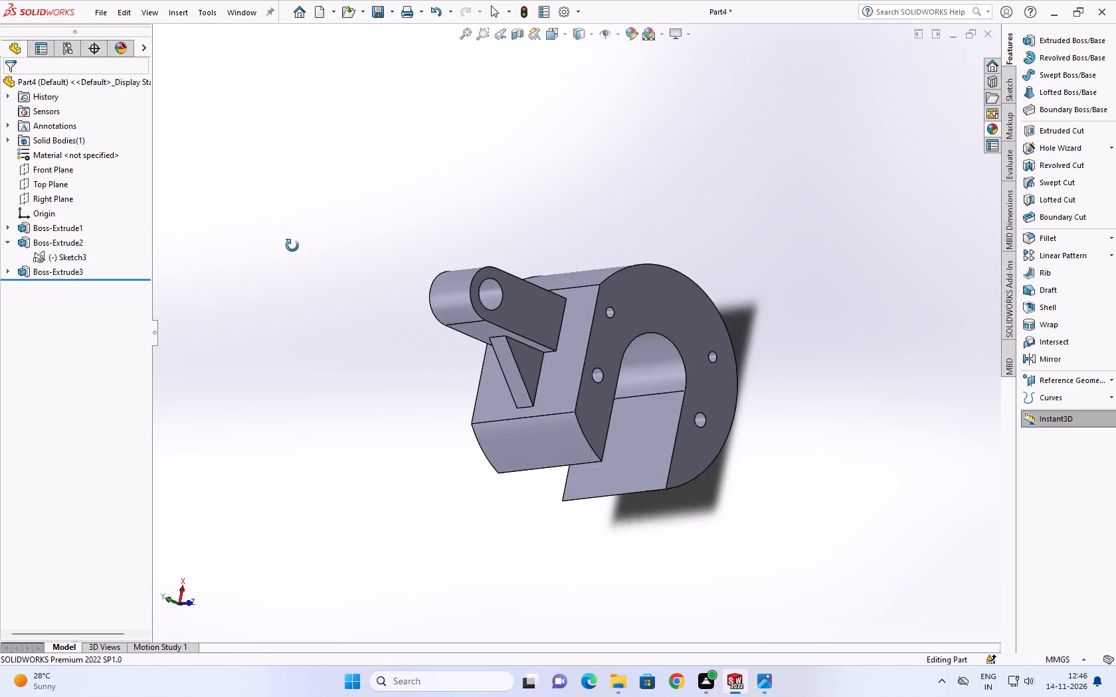
{"action": "middle_click_drag", "start_coordinate": [292, 246], "coordinate": [333, 249]}
{"action": "middle_click_drag", "start_coordinate": [337, 244], "coordinate": [642, 516]}
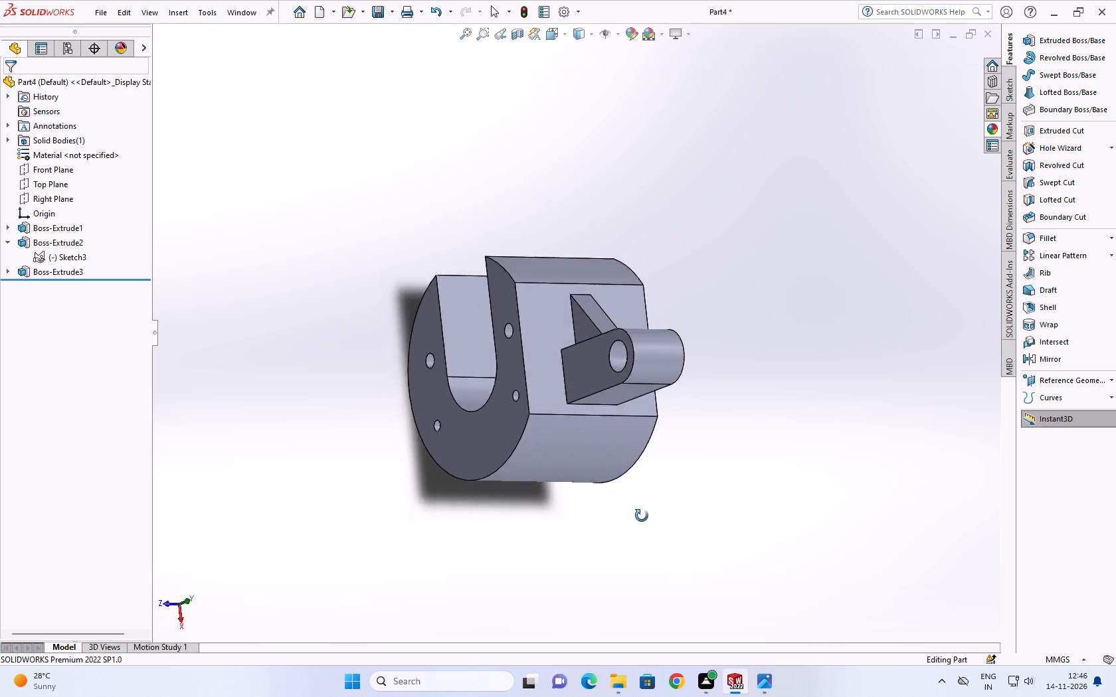
{"action": "middle_click_drag", "start_coordinate": [642, 516], "coordinate": [406, 475]}
{"action": "scroll", "coordinate": [583, 506], "scroll_direction": "up", "scroll_amount": 2}
{"action": "scroll", "coordinate": [573, 463], "scroll_direction": "down", "scroll_amount": 2}
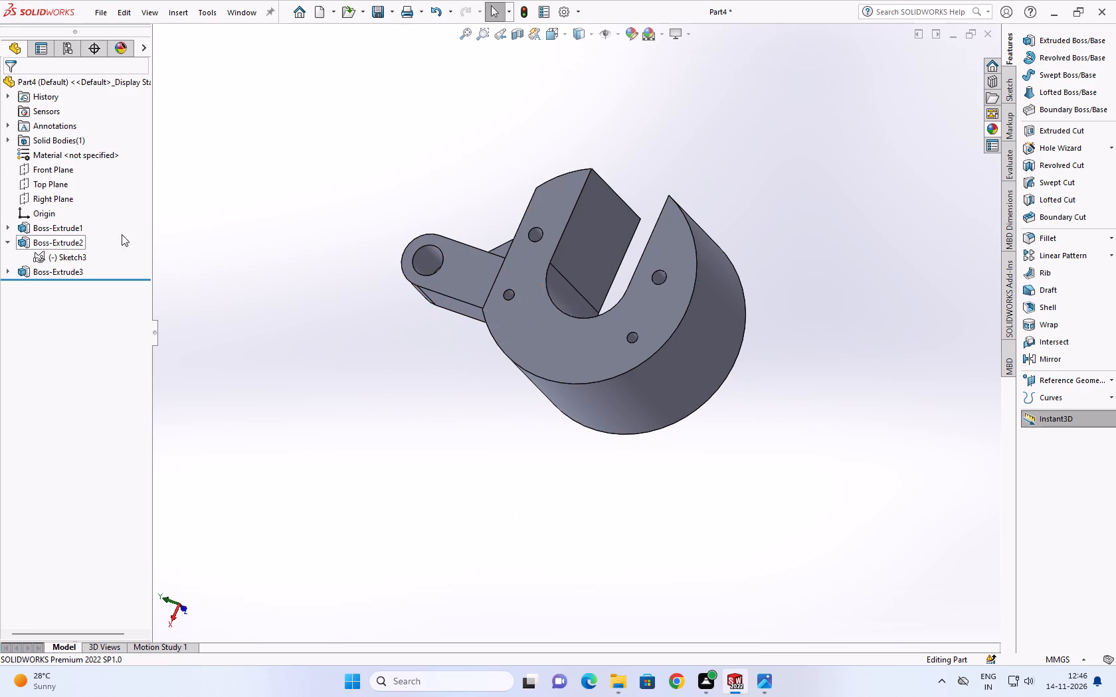
{"action": "scroll", "coordinate": [749, 252], "scroll_direction": "down", "scroll_amount": 2}
{"action": "middle_click_drag", "start_coordinate": [749, 281], "coordinate": [824, 330]}
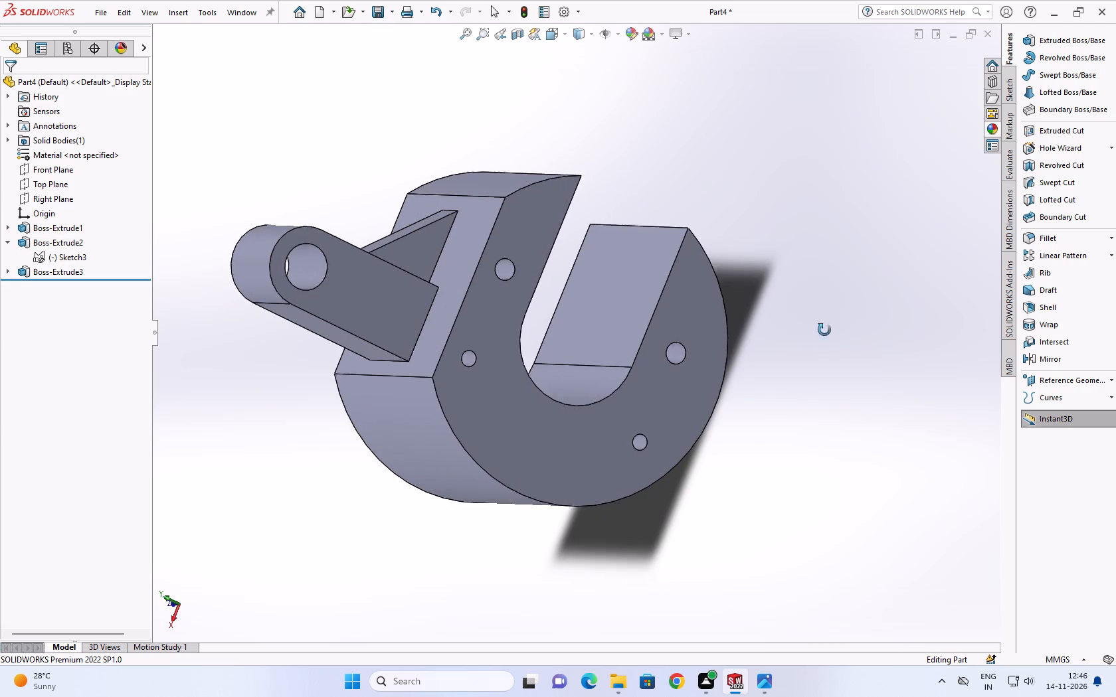
{"action": "middle_click_drag", "start_coordinate": [824, 330], "coordinate": [822, 333]}
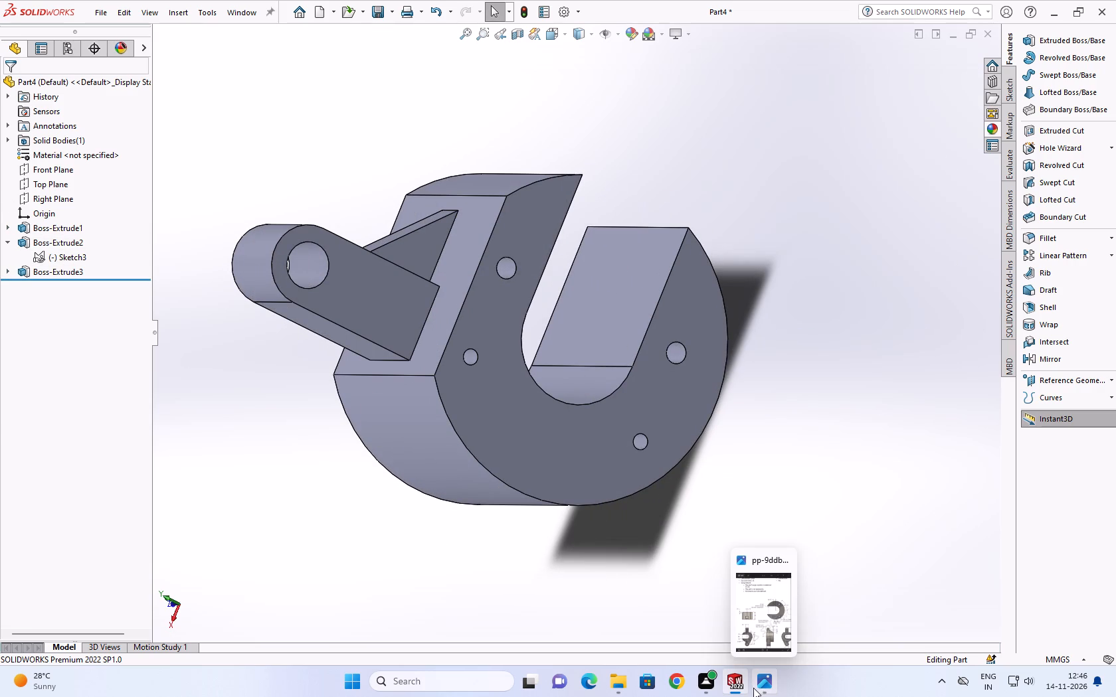
{"action": "left_click", "coordinate": [765, 680]}
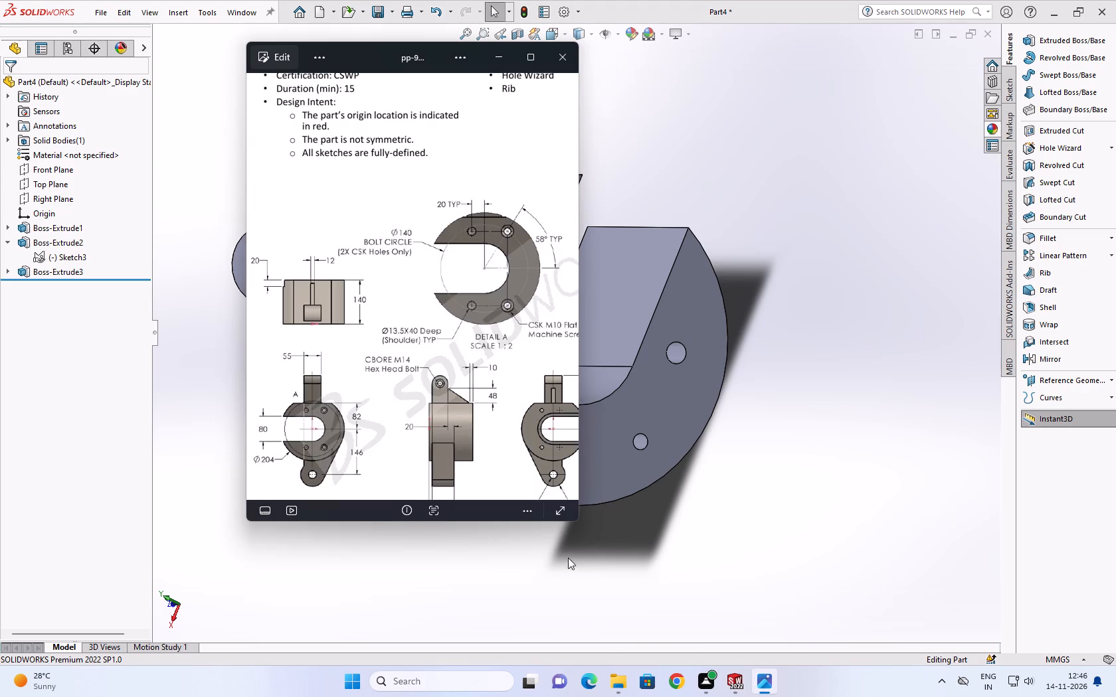
{"action": "scroll", "coordinate": [551, 519], "scroll_direction": "up", "scroll_amount": 1}
{"action": "scroll", "coordinate": [543, 451], "scroll_direction": "up", "scroll_amount": 3}
{"action": "scroll", "coordinate": [539, 452], "scroll_direction": "down", "scroll_amount": 6}
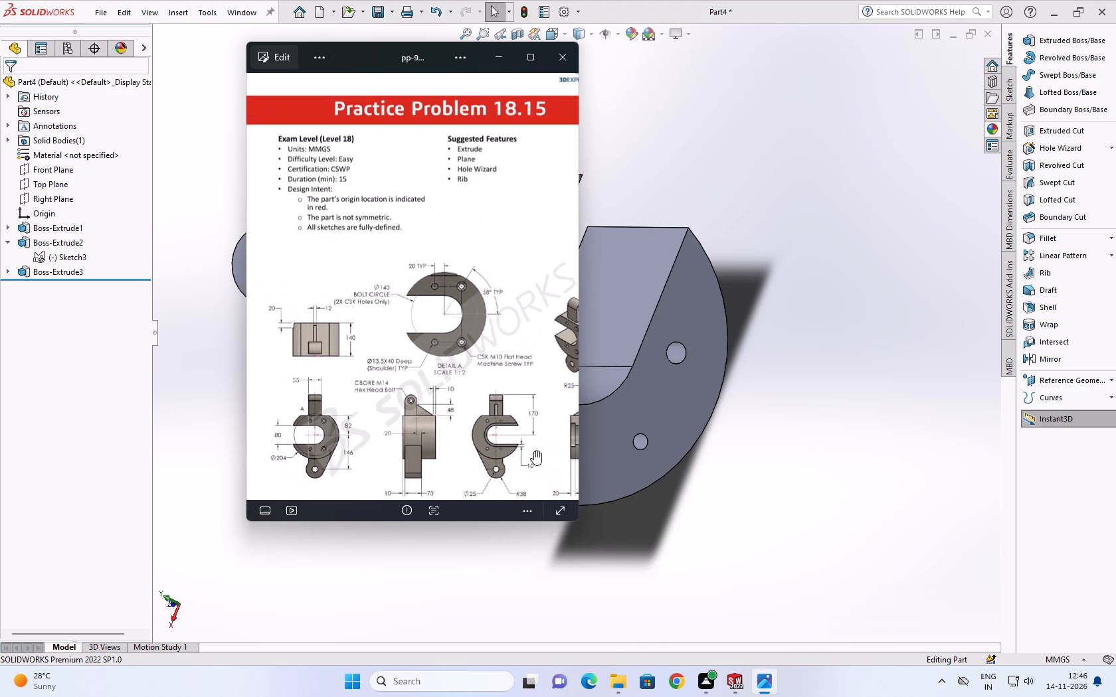
{"action": "scroll", "coordinate": [703, 345], "scroll_direction": "up", "scroll_amount": 5}
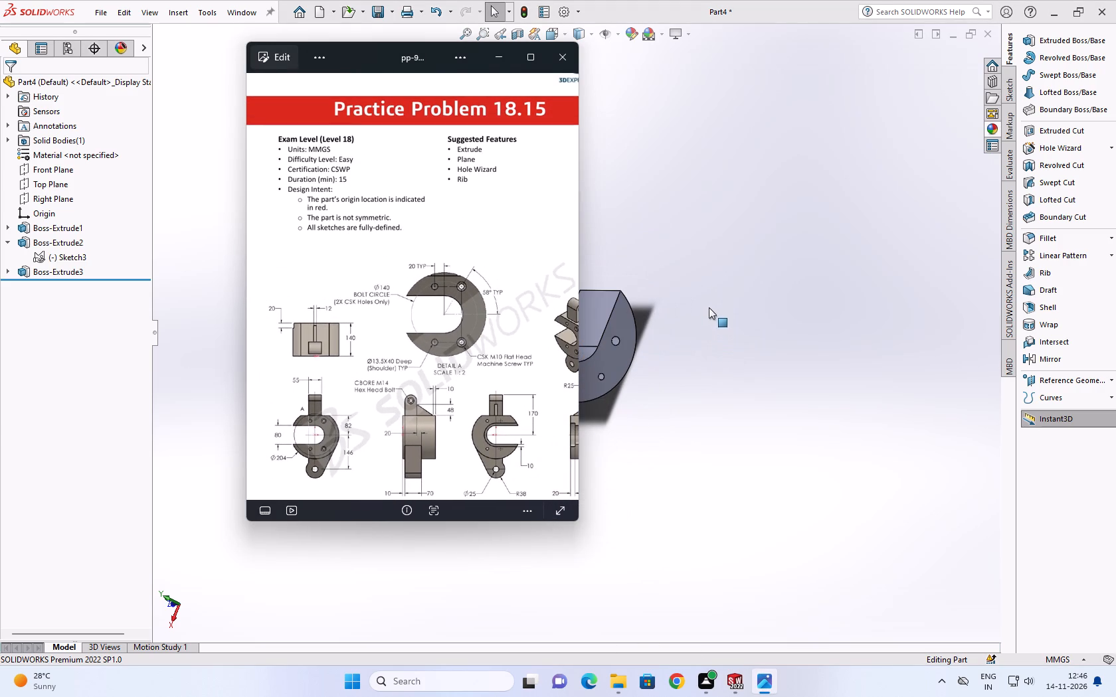
Return to SOLIDWORKS and start a new sketch on the Right Plane.
{"action": "middle_click_drag", "start_coordinate": [696, 295], "coordinate": [603, 631]}
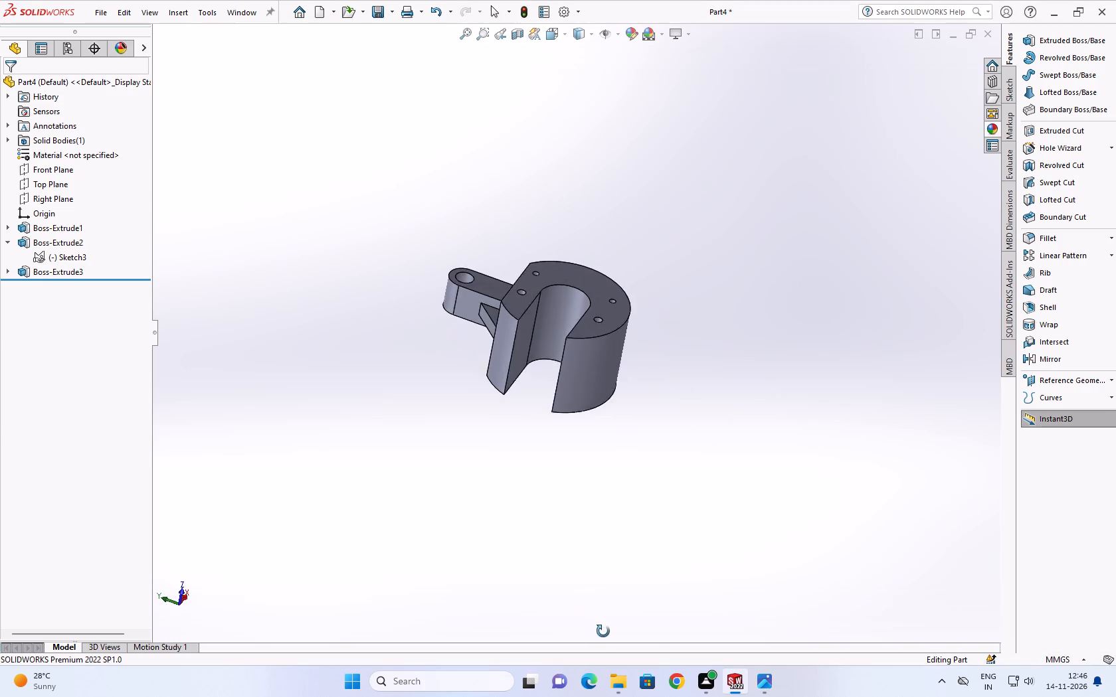
{"action": "middle_click_drag", "start_coordinate": [603, 631], "coordinate": [635, 579]}
{"action": "scroll", "coordinate": [587, 512], "scroll_direction": "up", "scroll_amount": 3}
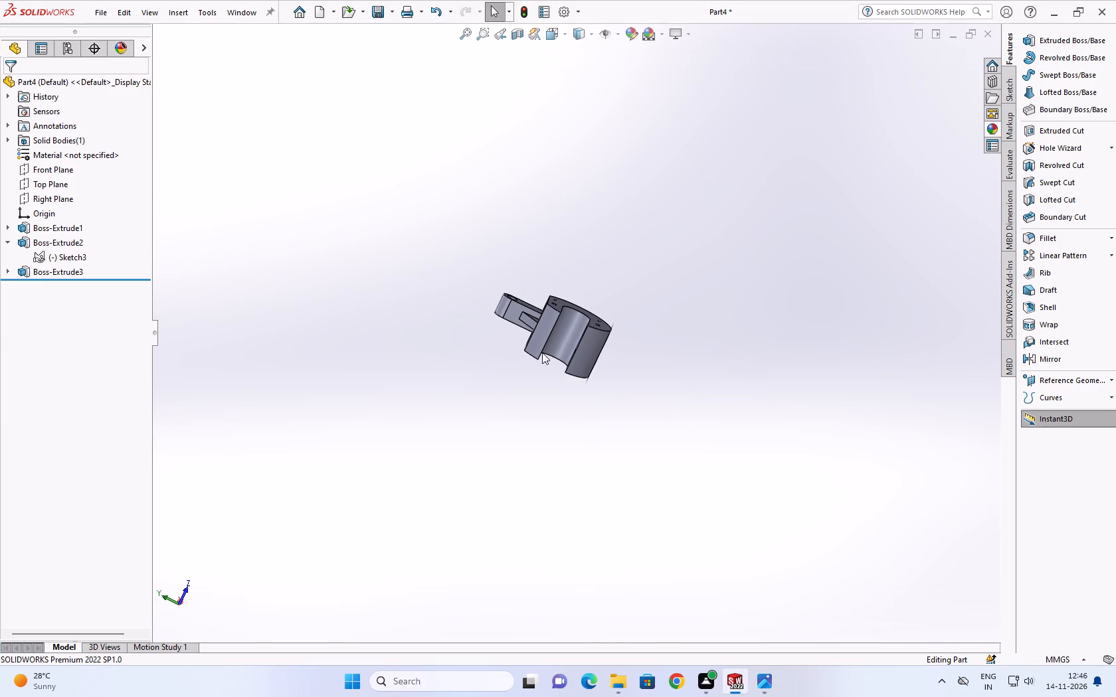
{"action": "scroll", "coordinate": [540, 349], "scroll_direction": "down", "scroll_amount": 2}
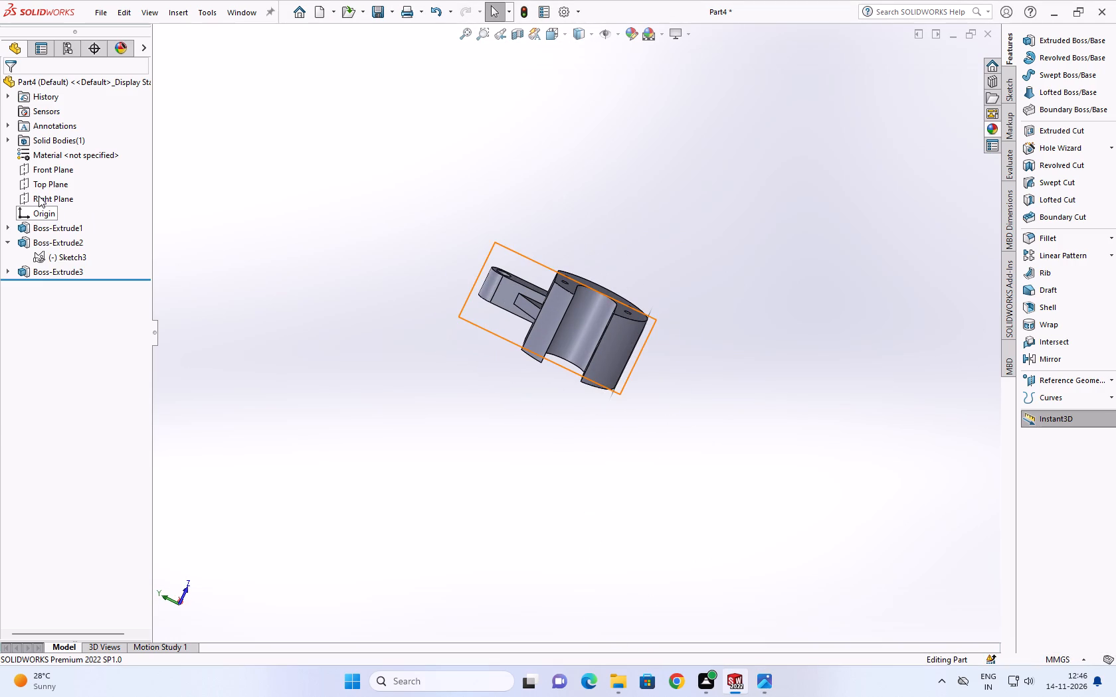
{"action": "left_click", "coordinate": [39, 196]}
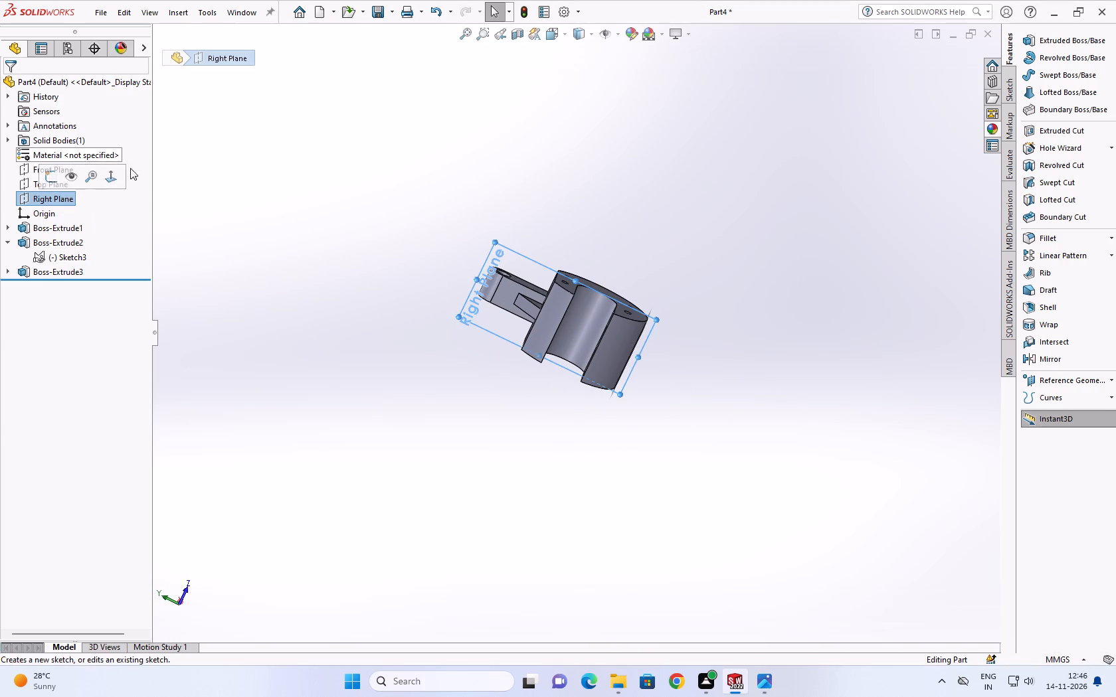
{"action": "left_click", "coordinate": [53, 176]}
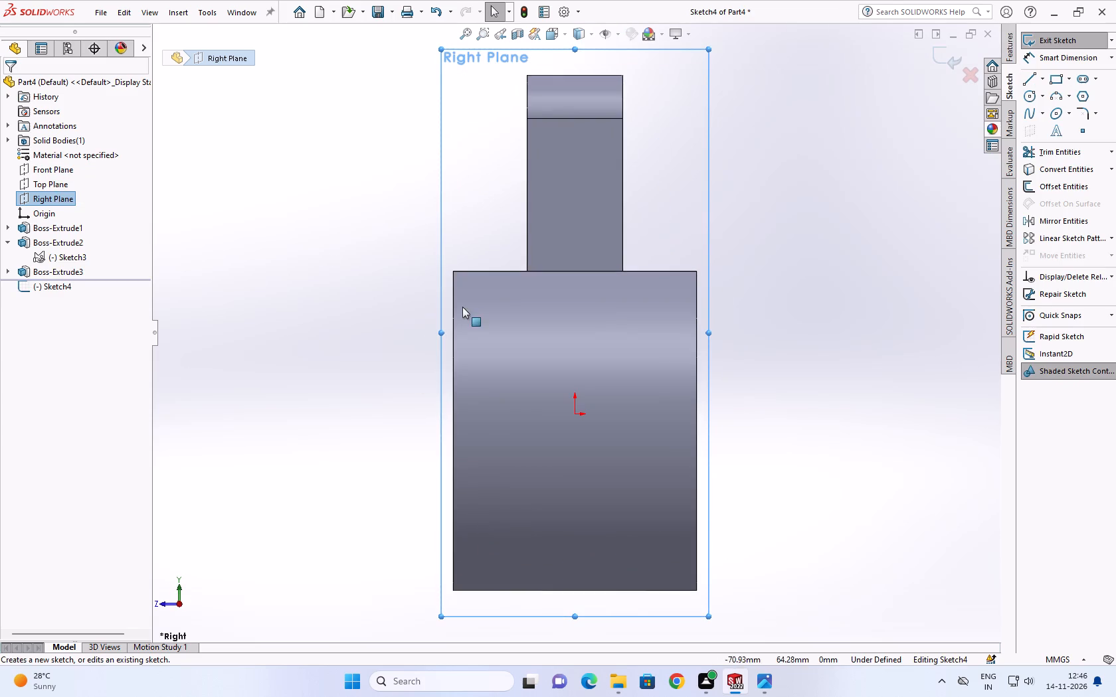
{"action": "scroll", "coordinate": [474, 297], "scroll_direction": "up", "scroll_amount": 5}
{"action": "scroll", "coordinate": [604, 355], "scroll_direction": "up", "scroll_amount": 1}
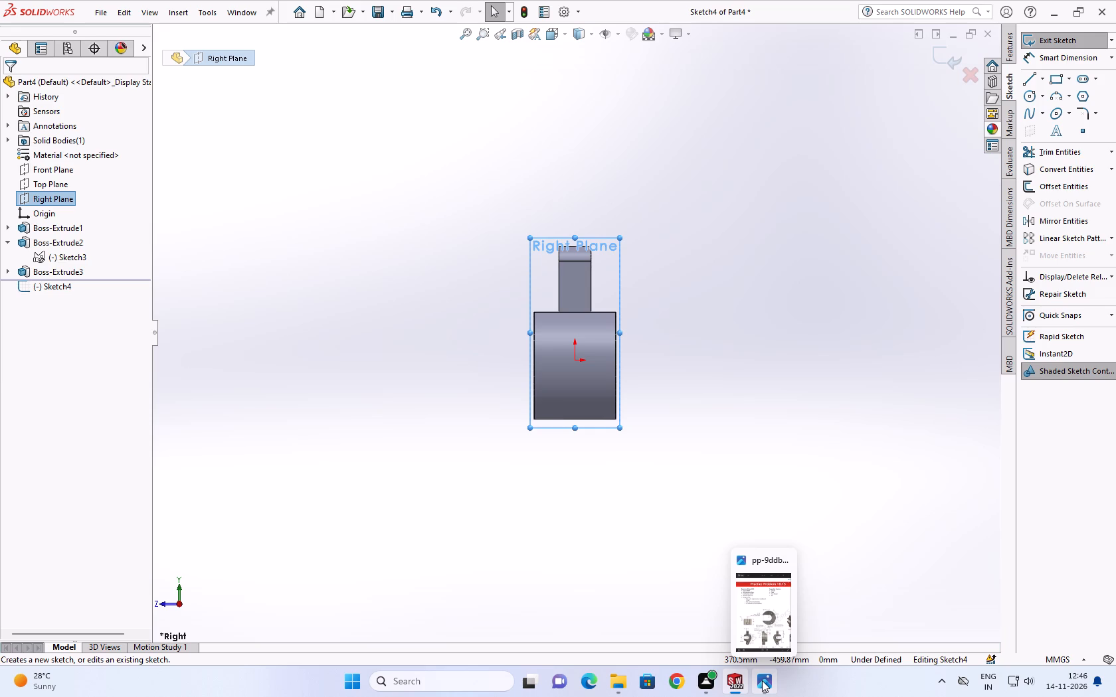
Switch to Photos to examine the reference drawing's views and dimensions for the lower lug.
{"action": "left_click", "coordinate": [763, 605]}
{"action": "scroll", "coordinate": [766, 605], "scroll_direction": "up", "scroll_amount": 1}
{"action": "scroll", "coordinate": [570, 475], "scroll_direction": "up", "scroll_amount": 5}
{"action": "scroll", "coordinate": [480, 422], "scroll_direction": "up", "scroll_amount": 2}
{"action": "scroll", "coordinate": [485, 486], "scroll_direction": "down", "scroll_amount": 1}
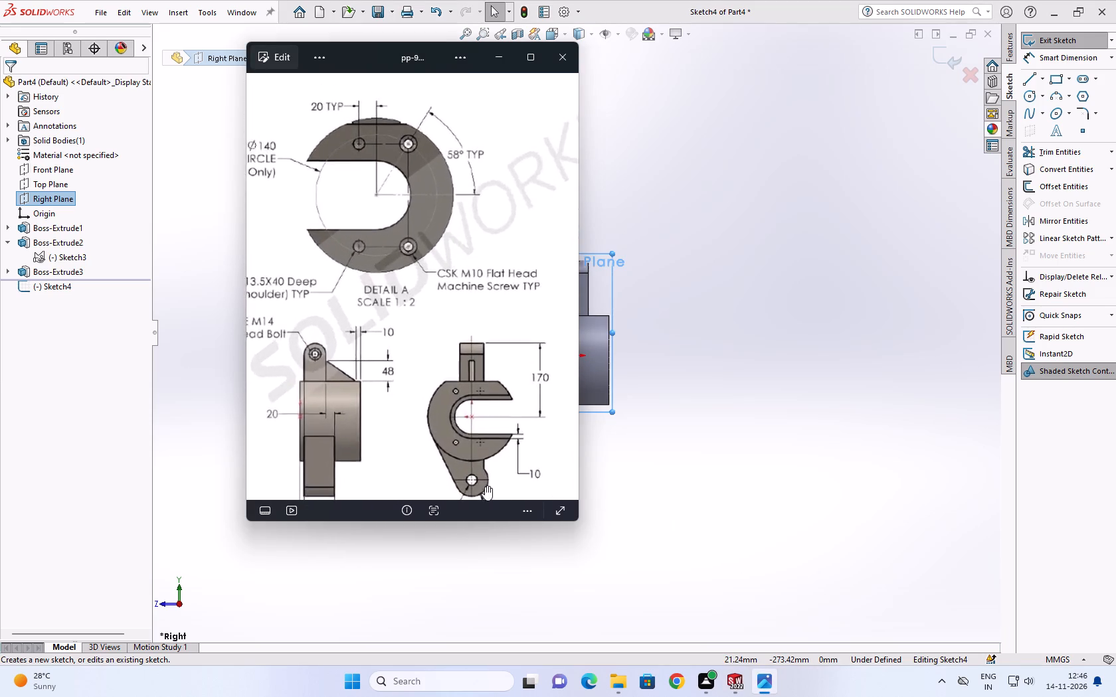
{"action": "scroll", "coordinate": [485, 486], "scroll_direction": "down", "scroll_amount": 5}
{"action": "scroll", "coordinate": [486, 483], "scroll_direction": "up", "scroll_amount": 3}
{"action": "scroll", "coordinate": [486, 473], "scroll_direction": "down", "scroll_amount": 1}
{"action": "scroll", "coordinate": [489, 475], "scroll_direction": "up", "scroll_amount": 4}
{"action": "scroll", "coordinate": [487, 473], "scroll_direction": "down", "scroll_amount": 2}
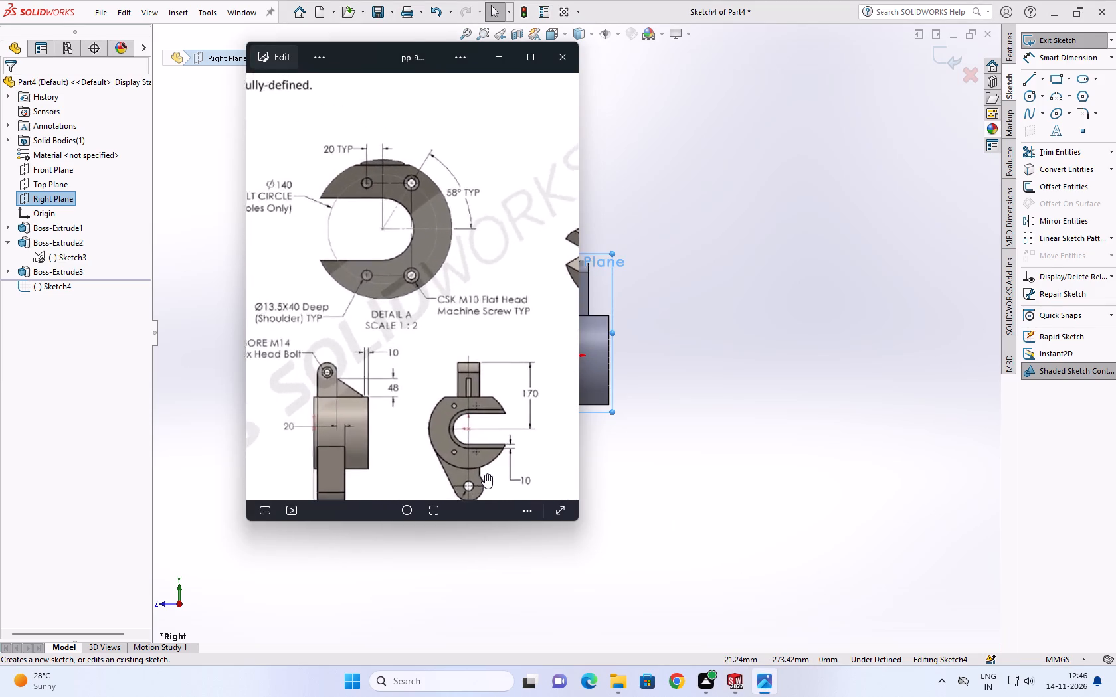
{"action": "scroll", "coordinate": [485, 474], "scroll_direction": "down", "scroll_amount": 8}
{"action": "scroll", "coordinate": [339, 436], "scroll_direction": "down", "scroll_amount": 1}
{"action": "scroll", "coordinate": [333, 457], "scroll_direction": "up", "scroll_amount": 5}
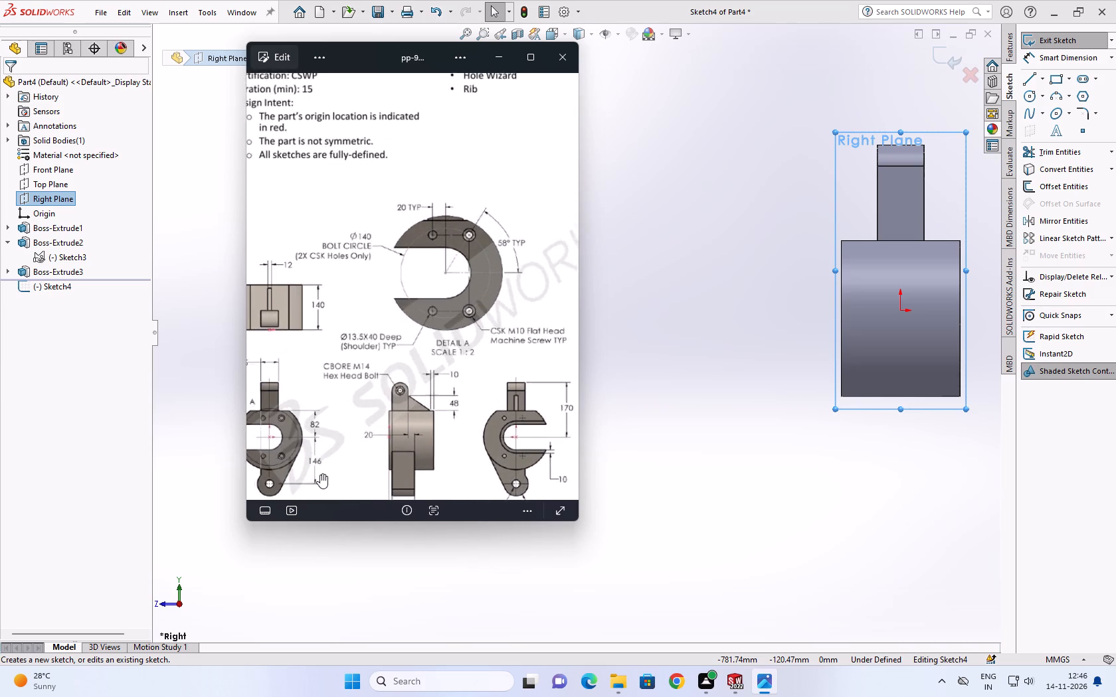
{"action": "scroll", "coordinate": [274, 492], "scroll_direction": "down", "scroll_amount": 3}
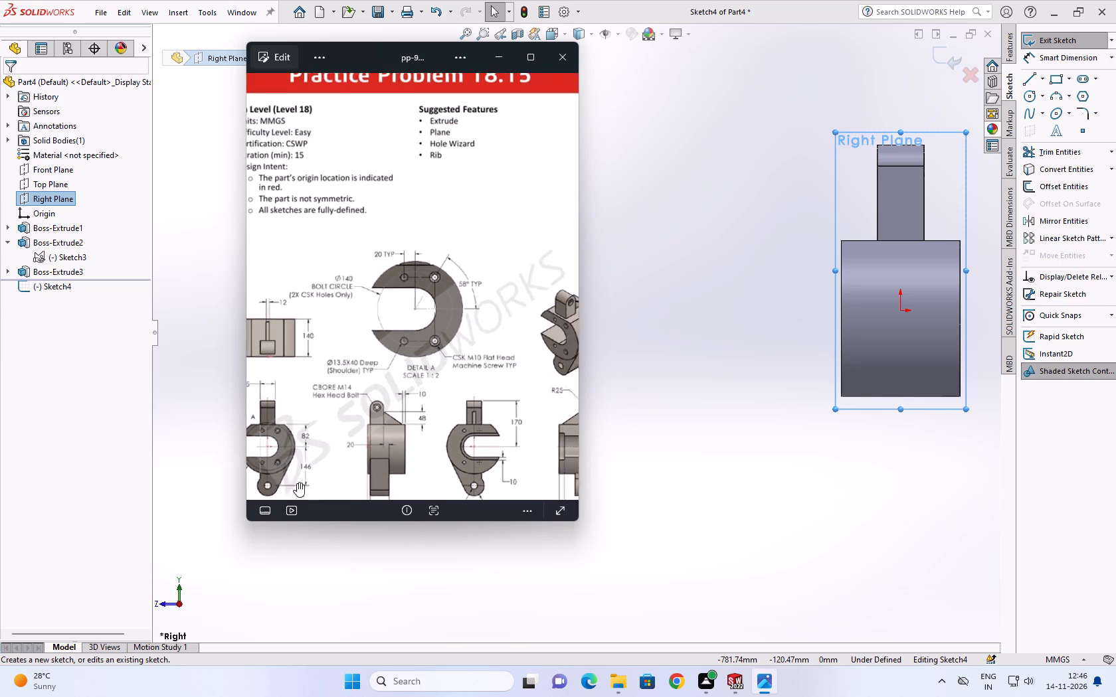
{"action": "scroll", "coordinate": [378, 470], "scroll_direction": "down", "scroll_amount": 3}
{"action": "scroll", "coordinate": [488, 472], "scroll_direction": "up", "scroll_amount": 7}
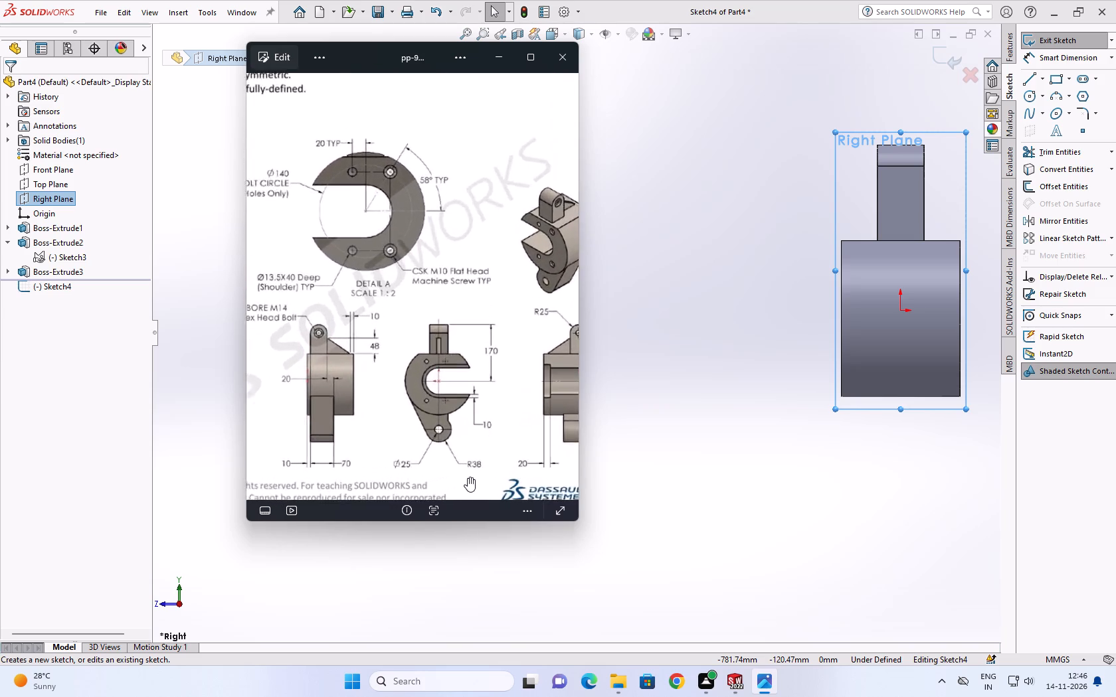
{"action": "scroll", "coordinate": [468, 477], "scroll_direction": "up", "scroll_amount": 1}
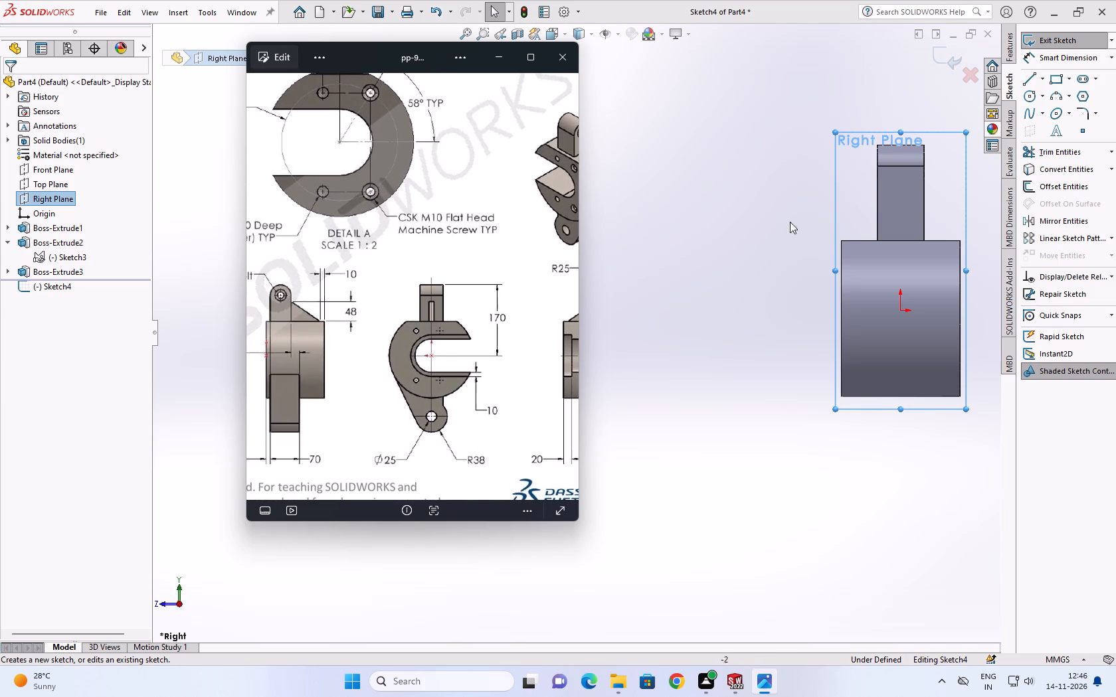
Sketch two concentric circles about 225 mm directly below the origin, with radii of about 27 mm and 76 mm.
{"action": "left_click", "coordinate": [1026, 98]}
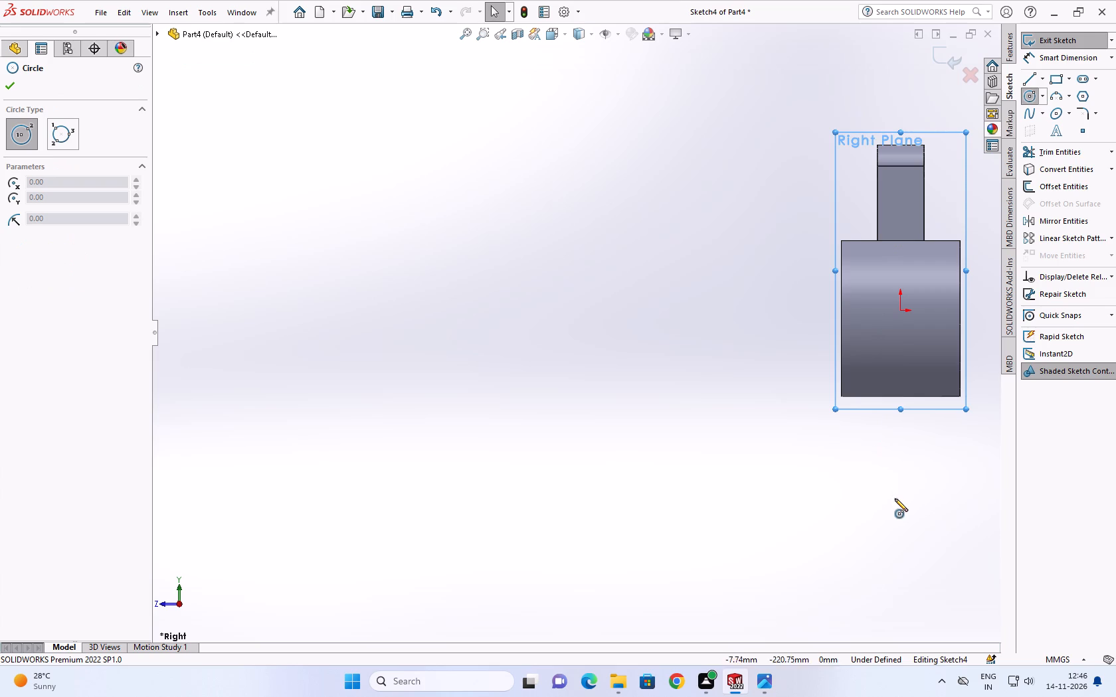
{"action": "left_click", "coordinate": [902, 501]}
{"action": "left_click", "coordinate": [880, 509]}
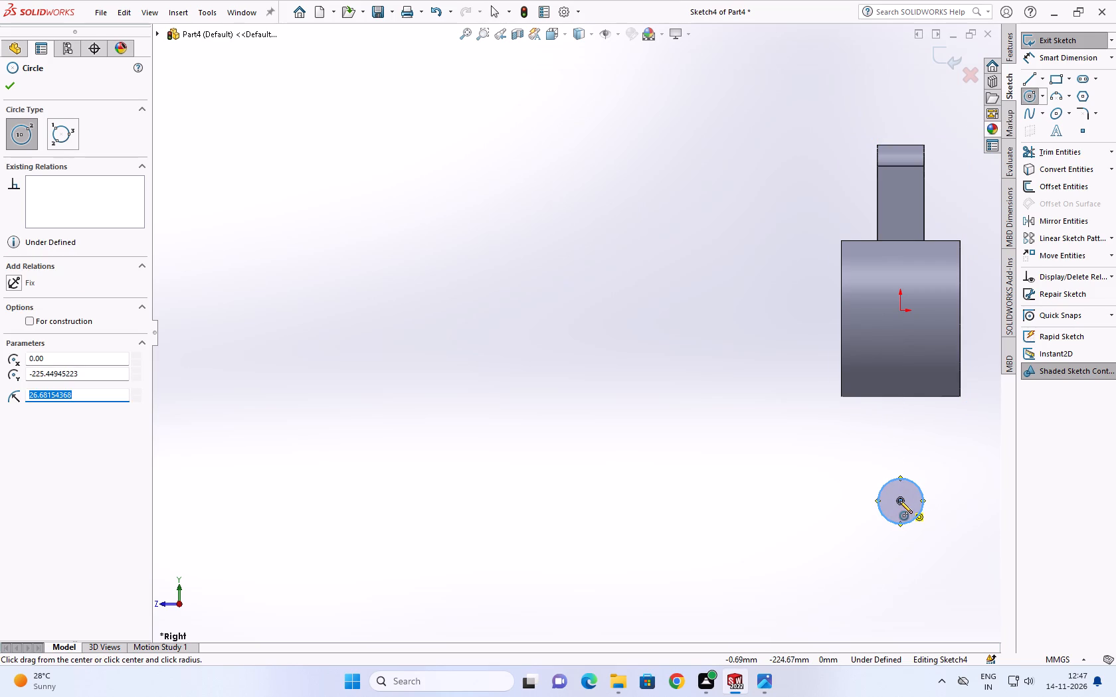
{"action": "left_click", "coordinate": [899, 501]}
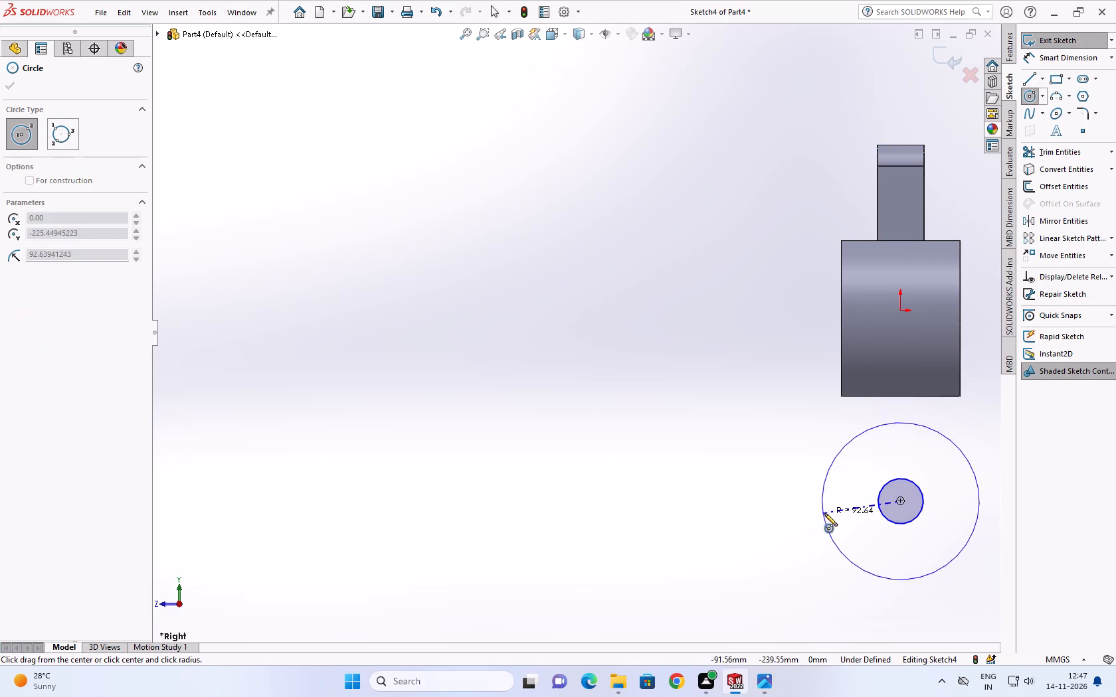
{"action": "left_click", "coordinate": [836, 507]}
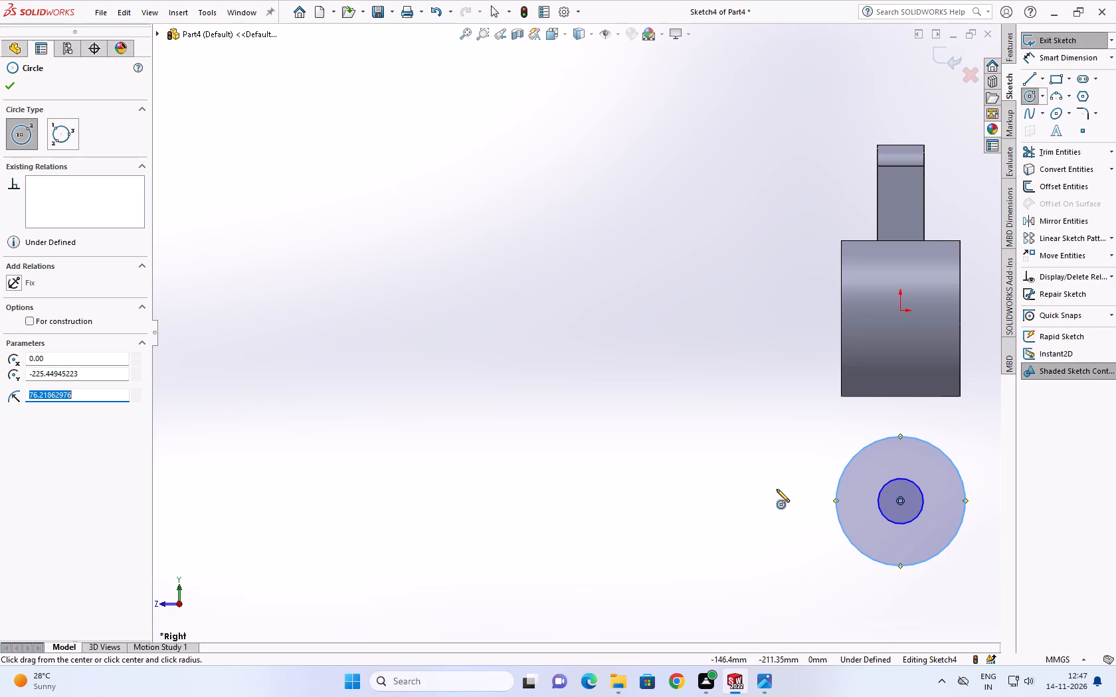
Dimension the inner circle at 25 mm diameter and the outer circle at 76 mm diameter, entered as 38+38.
{"action": "scroll", "coordinate": [852, 491], "scroll_direction": "up", "scroll_amount": 2}
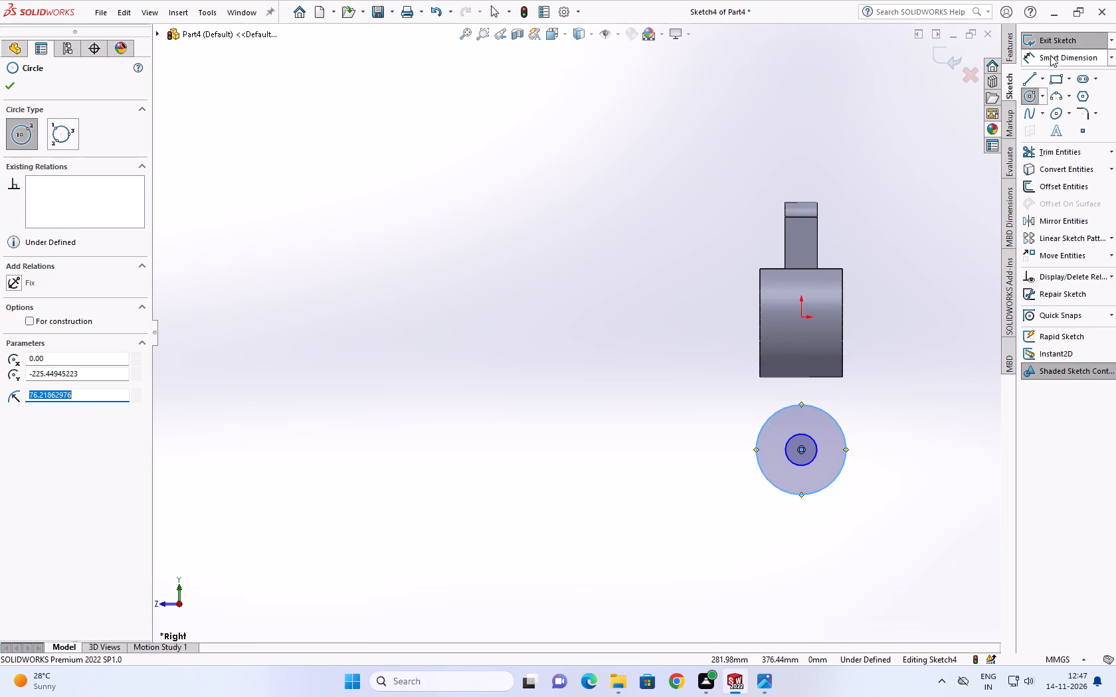
{"action": "left_click", "coordinate": [1050, 55]}
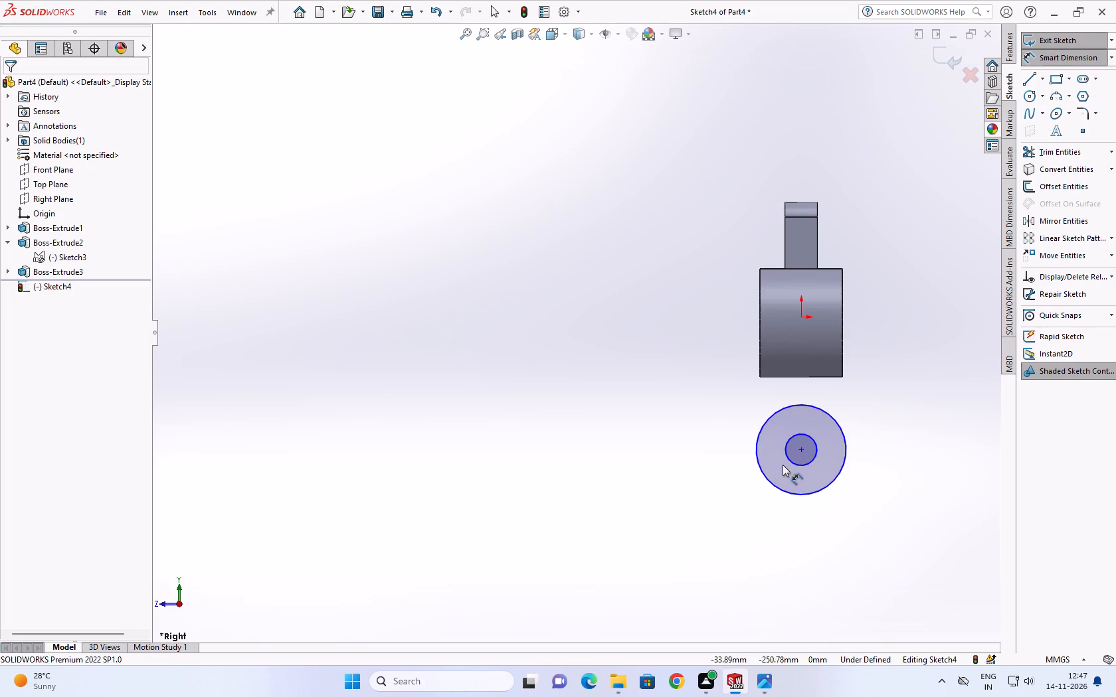
{"action": "left_click", "coordinate": [792, 461]}
{"action": "left_click", "coordinate": [719, 487]}
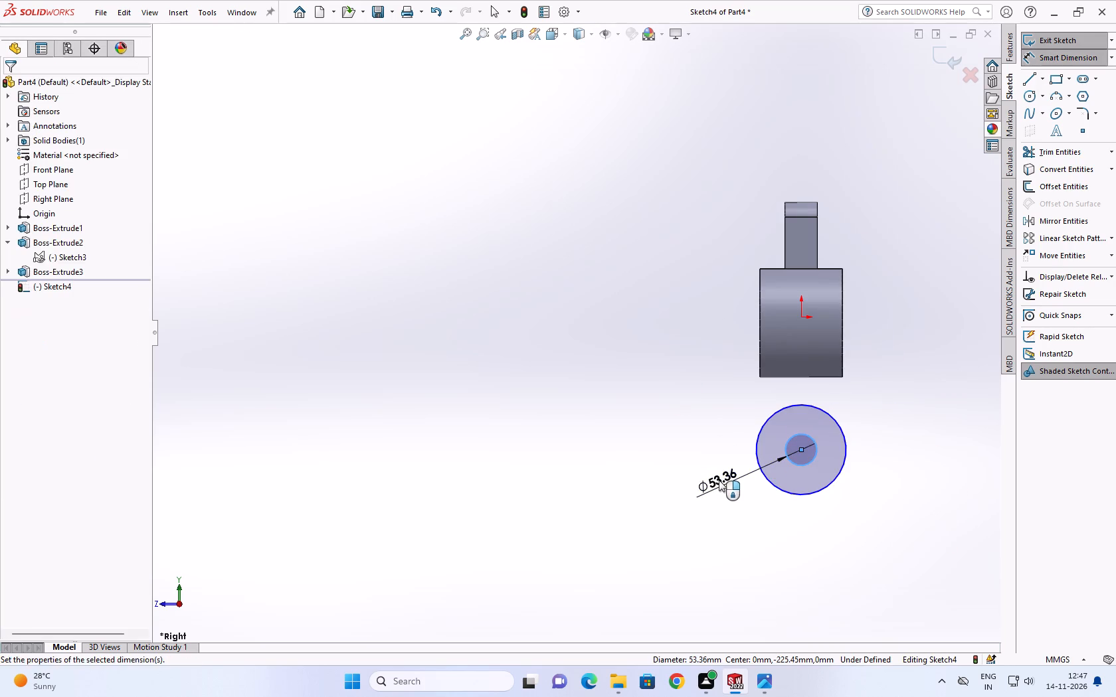
{"action": "type", "text": "25"}
{"action": "key", "text": "Return"}
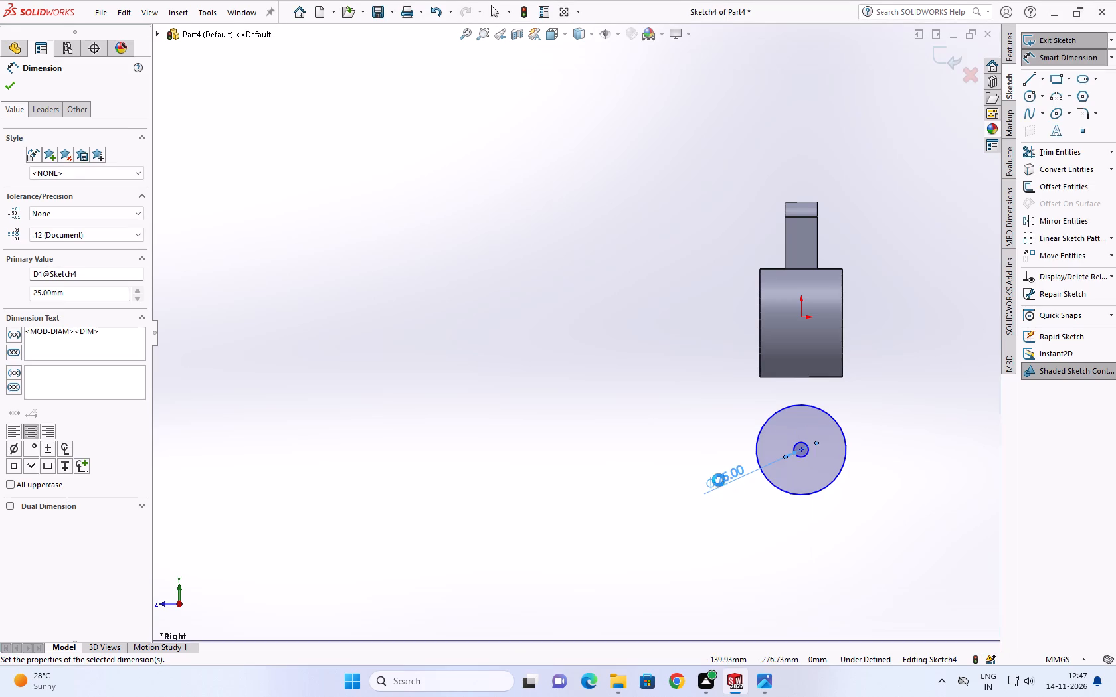
{"action": "scroll", "coordinate": [931, 409], "scroll_direction": "down", "scroll_amount": 3}
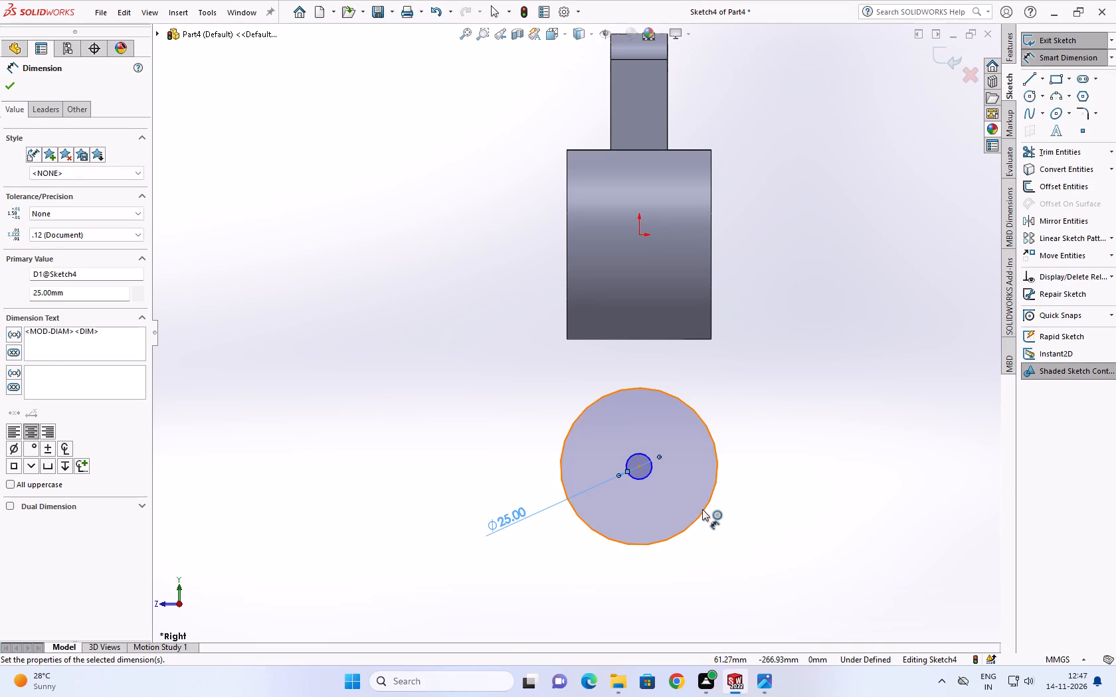
{"action": "left_click", "coordinate": [702, 509]}
{"action": "left_click", "coordinate": [738, 552]}
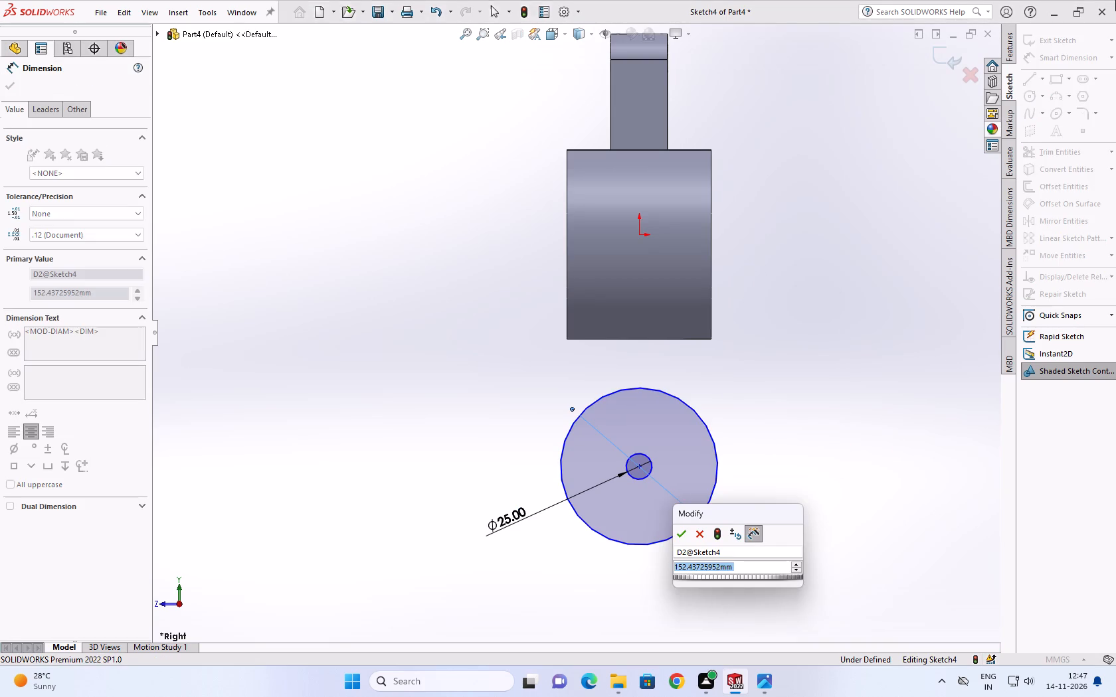
{"action": "type", "text": "38"}
{"action": "type", "text": "+38"}
{"action": "key", "text": "Return"}
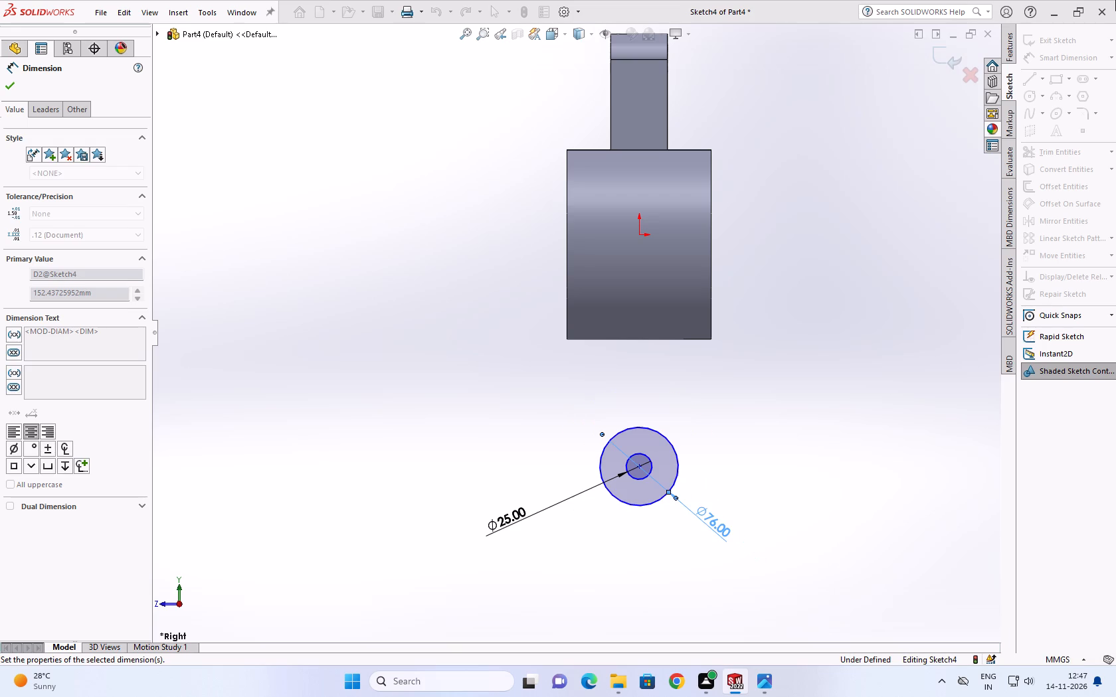
Dimension the vertical distance from the origin to the circles' centre at 146 mm, checking the reference drawing in Photos.
{"action": "scroll", "coordinate": [846, 305], "scroll_direction": "down", "scroll_amount": 1}
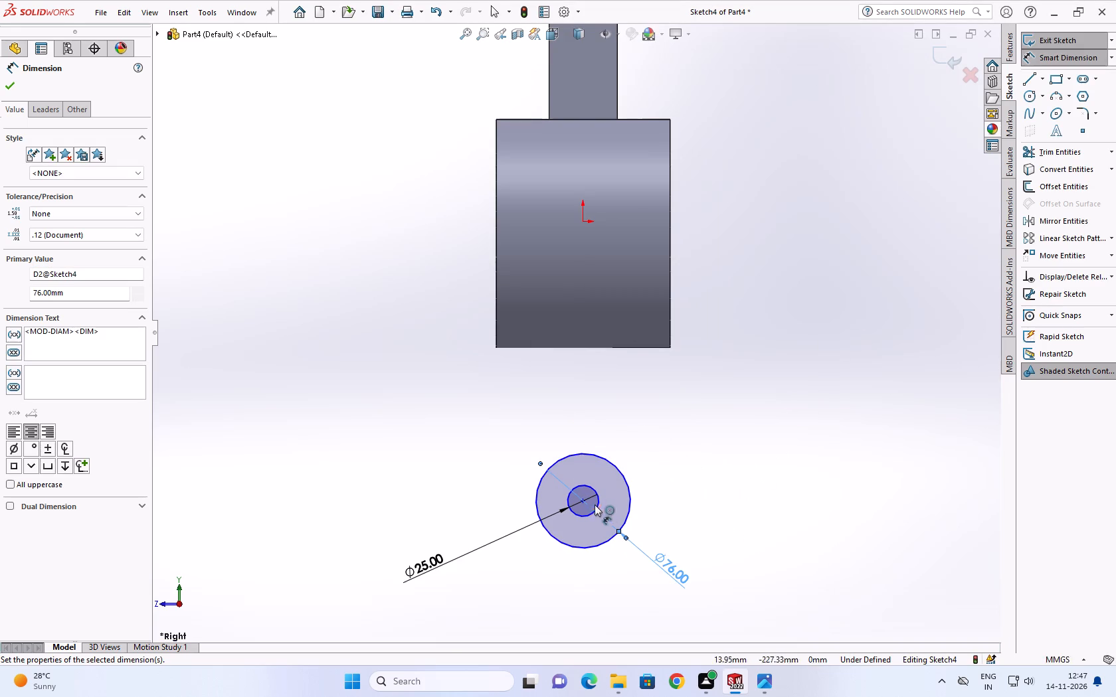
{"action": "left_click", "coordinate": [587, 500]}
{"action": "left_click", "coordinate": [583, 501]}
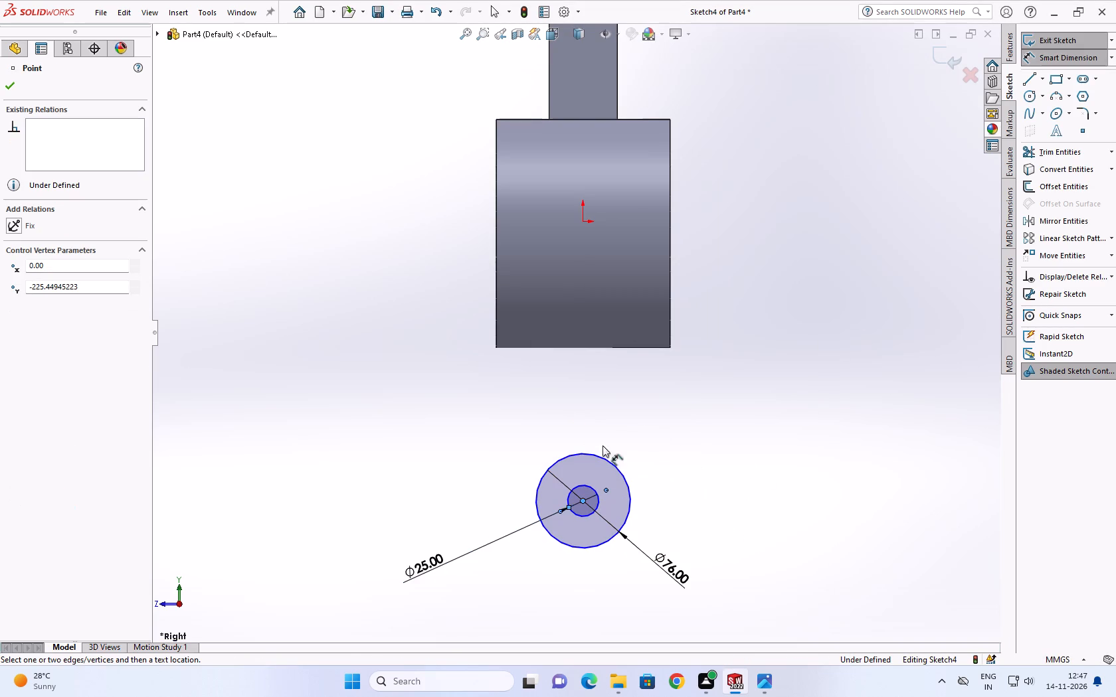
{"action": "left_click", "coordinate": [579, 220]}
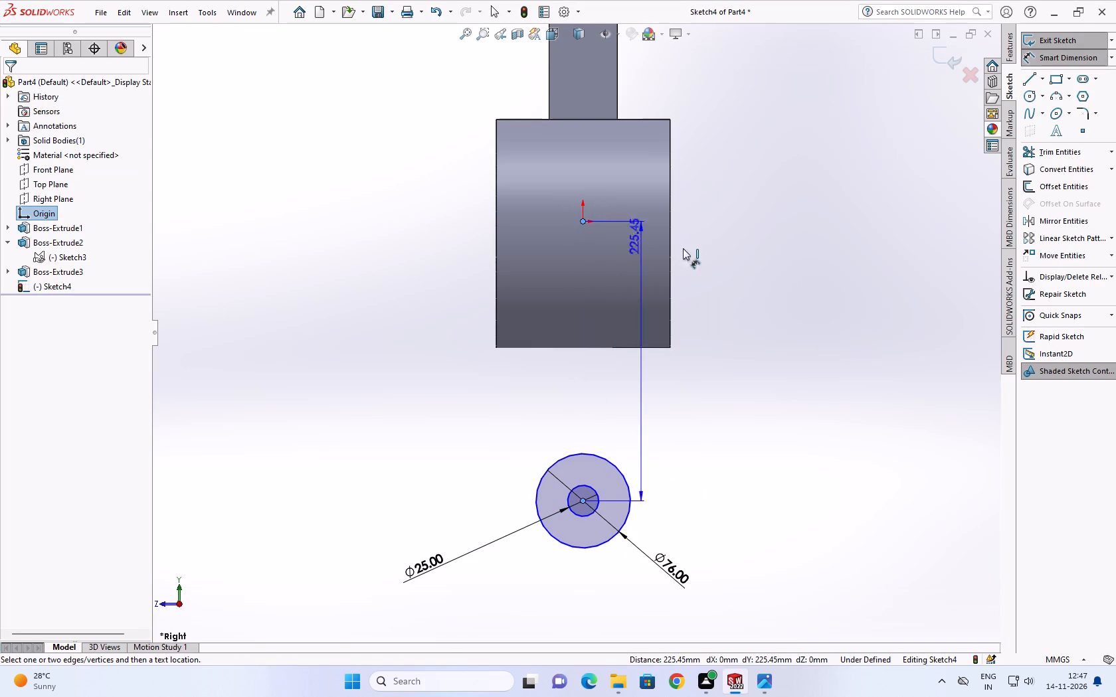
{"action": "left_click", "coordinate": [788, 309]}
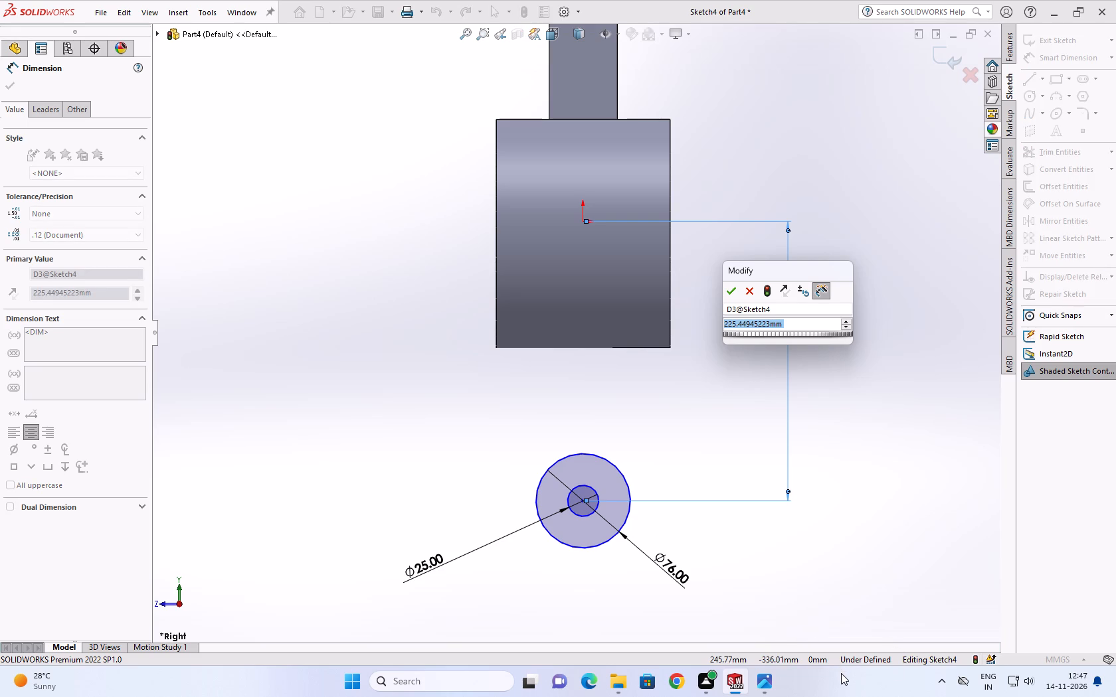
{"action": "left_click", "coordinate": [764, 681]}
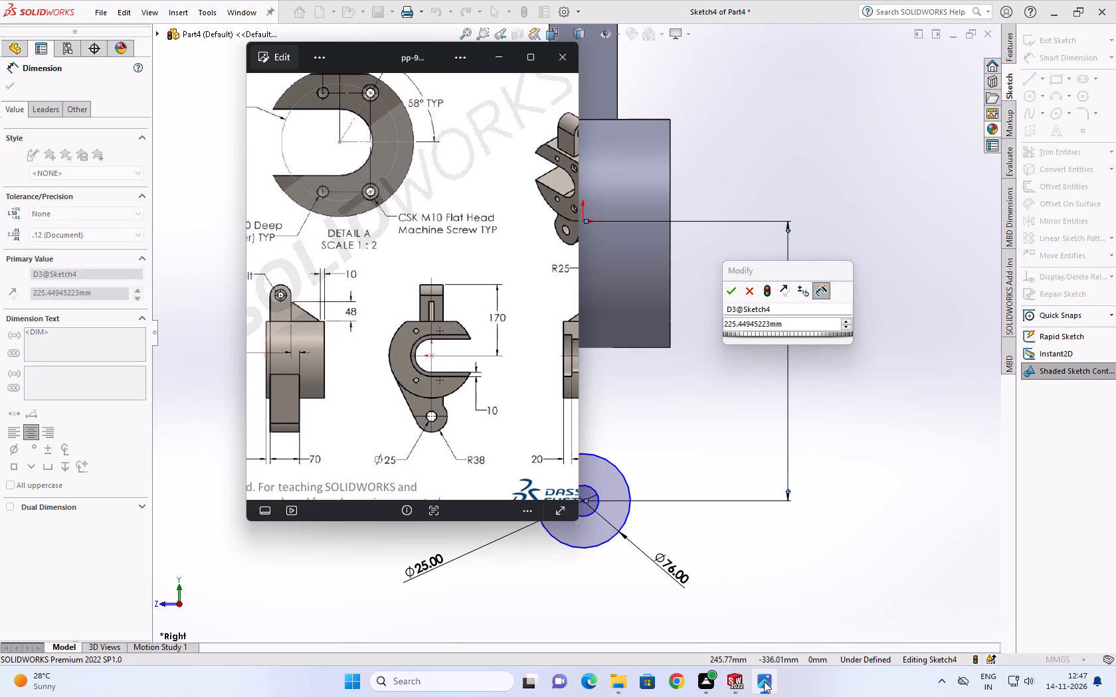
{"action": "scroll", "coordinate": [391, 403], "scroll_direction": "up", "scroll_amount": 1}
{"action": "scroll", "coordinate": [388, 408], "scroll_direction": "down", "scroll_amount": 2}
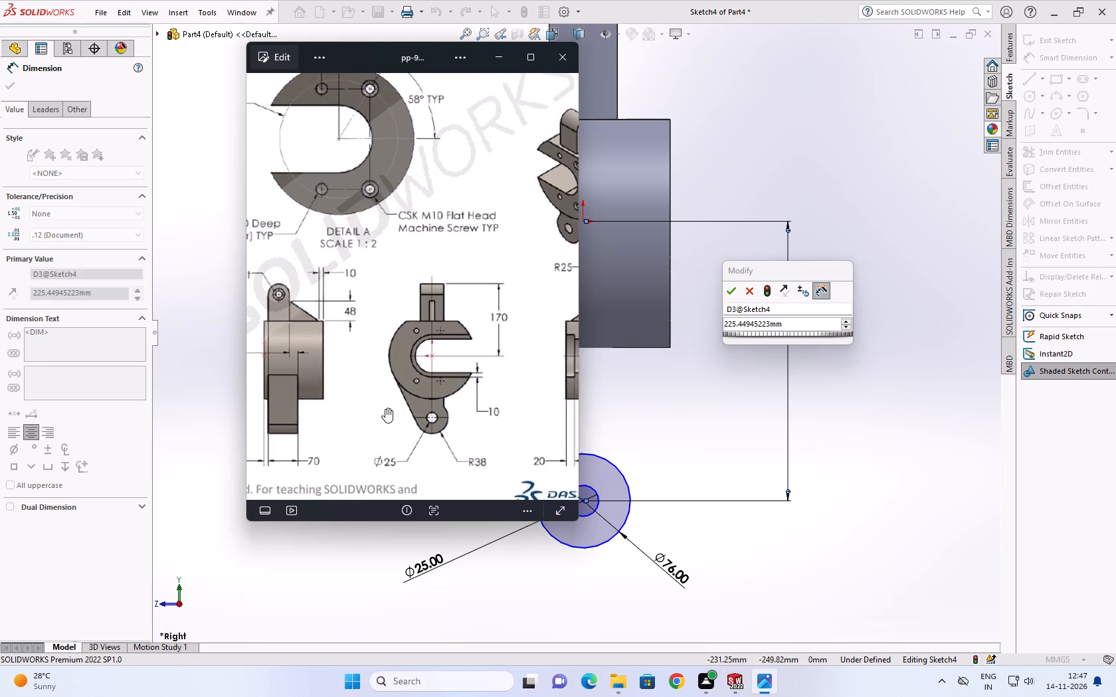
{"action": "scroll", "coordinate": [385, 408], "scroll_direction": "down", "scroll_amount": 5}
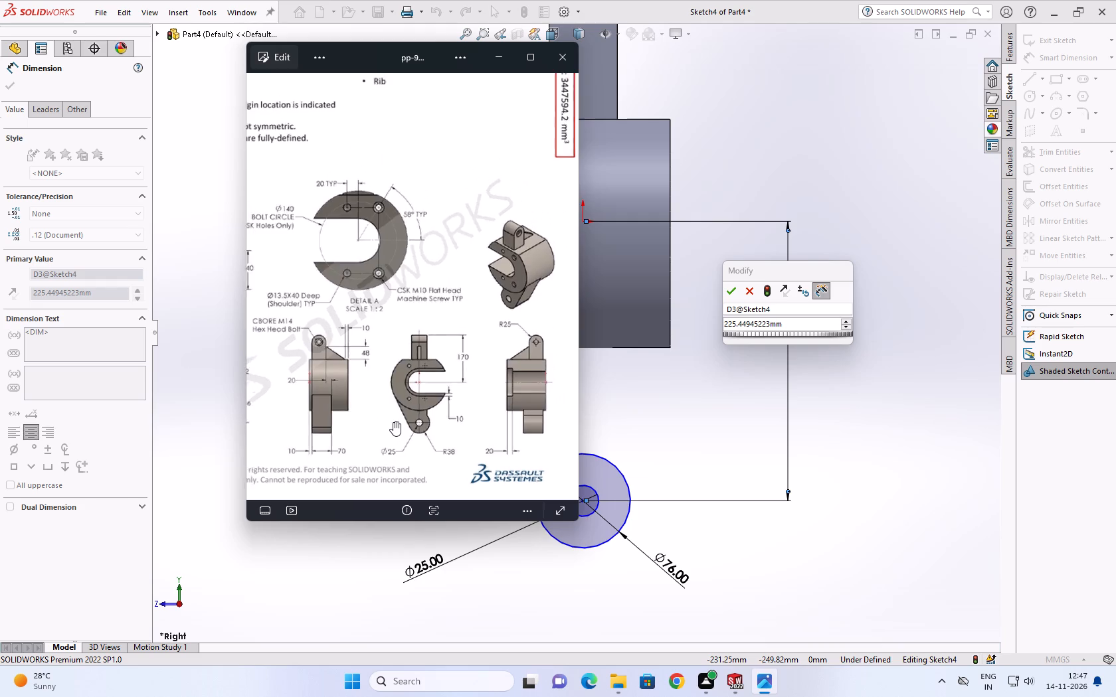
{"action": "scroll", "coordinate": [393, 422], "scroll_direction": "down", "scroll_amount": 2}
{"action": "scroll", "coordinate": [343, 461], "scroll_direction": "up", "scroll_amount": 3}
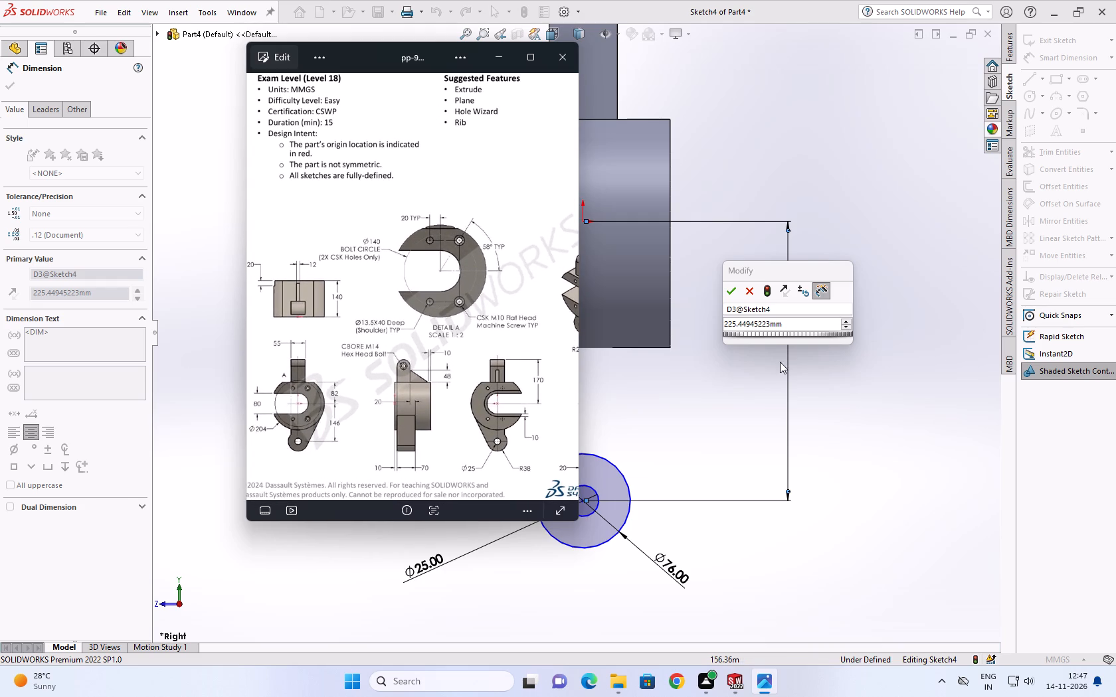
{"action": "left_click", "coordinate": [813, 324]}
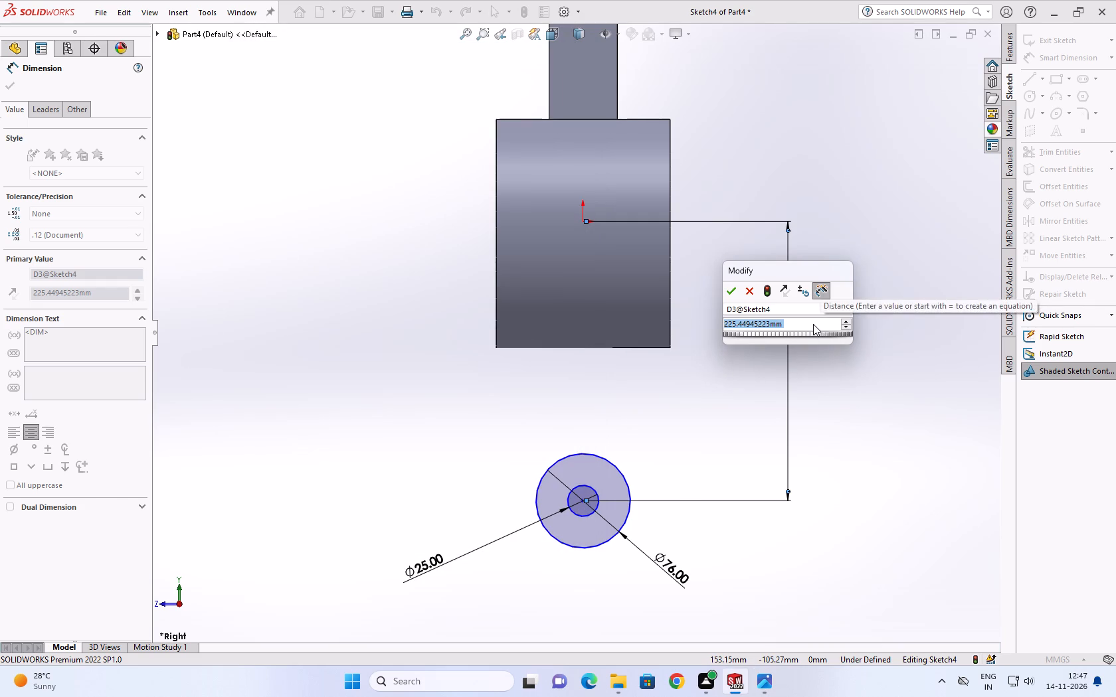
{"action": "type", "text": "146"}
{"action": "key", "text": "Return"}
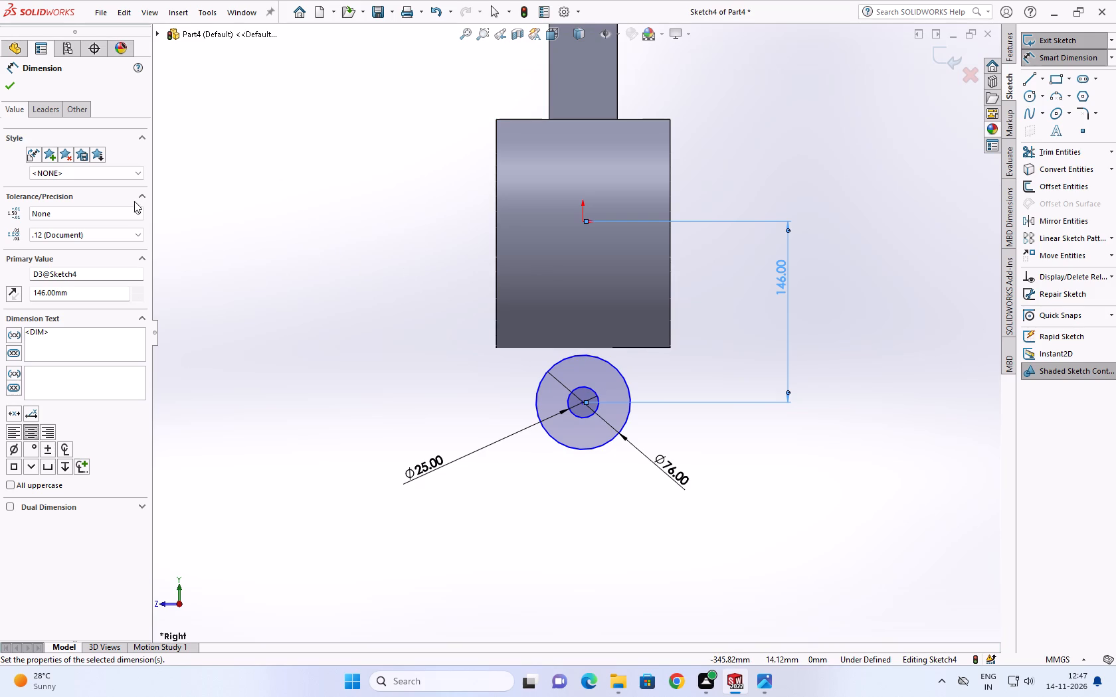
{"action": "left_click", "coordinate": [13, 82]}
{"action": "scroll", "coordinate": [650, 357], "scroll_direction": "down", "scroll_amount": 1}
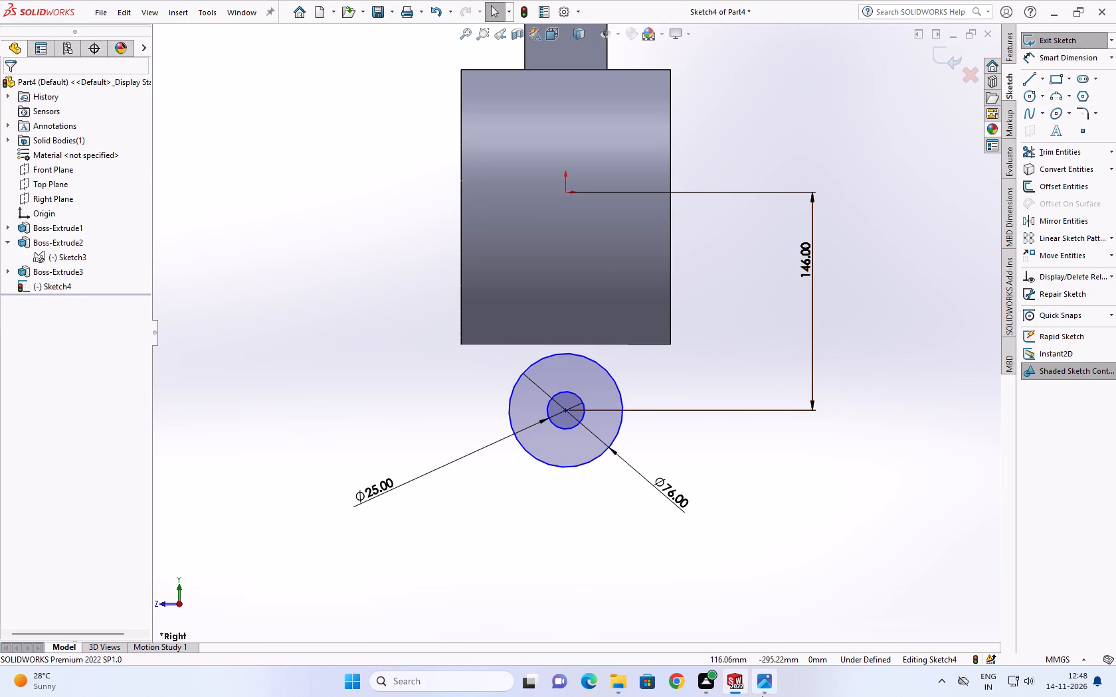
Switch to Photos to examine the reference drawing's views and dimensions of the lower lug against the sketch, and close the image.
{"action": "left_click", "coordinate": [755, 680]}
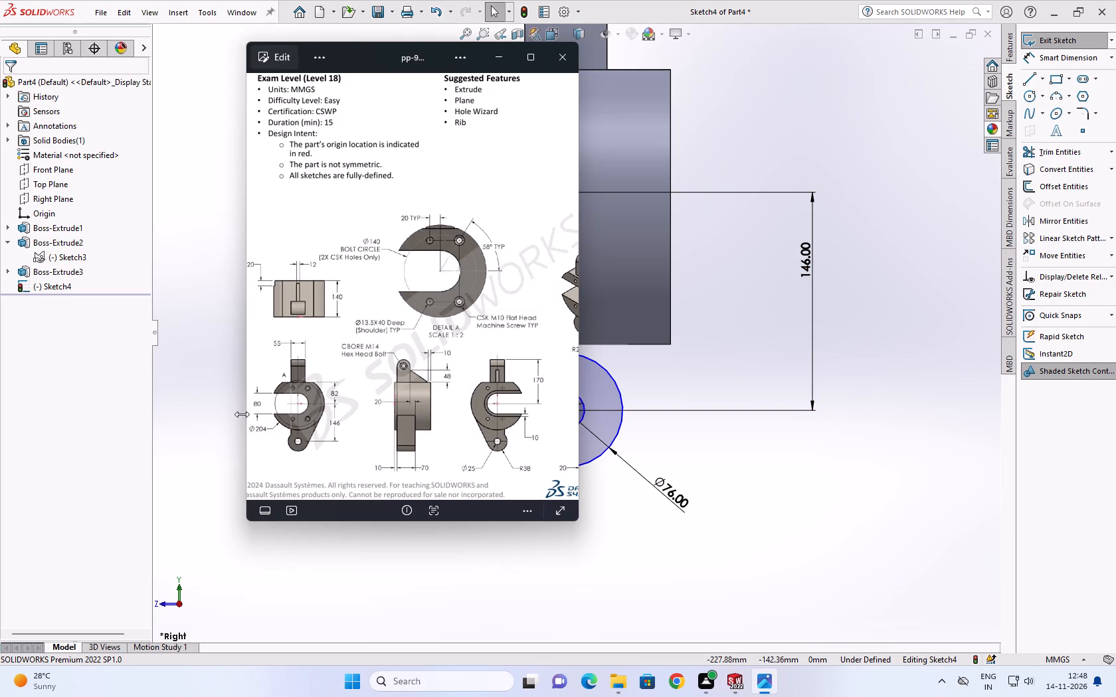
{"action": "scroll", "coordinate": [293, 435], "scroll_direction": "down", "scroll_amount": 4}
{"action": "scroll", "coordinate": [294, 435], "scroll_direction": "up", "scroll_amount": 5}
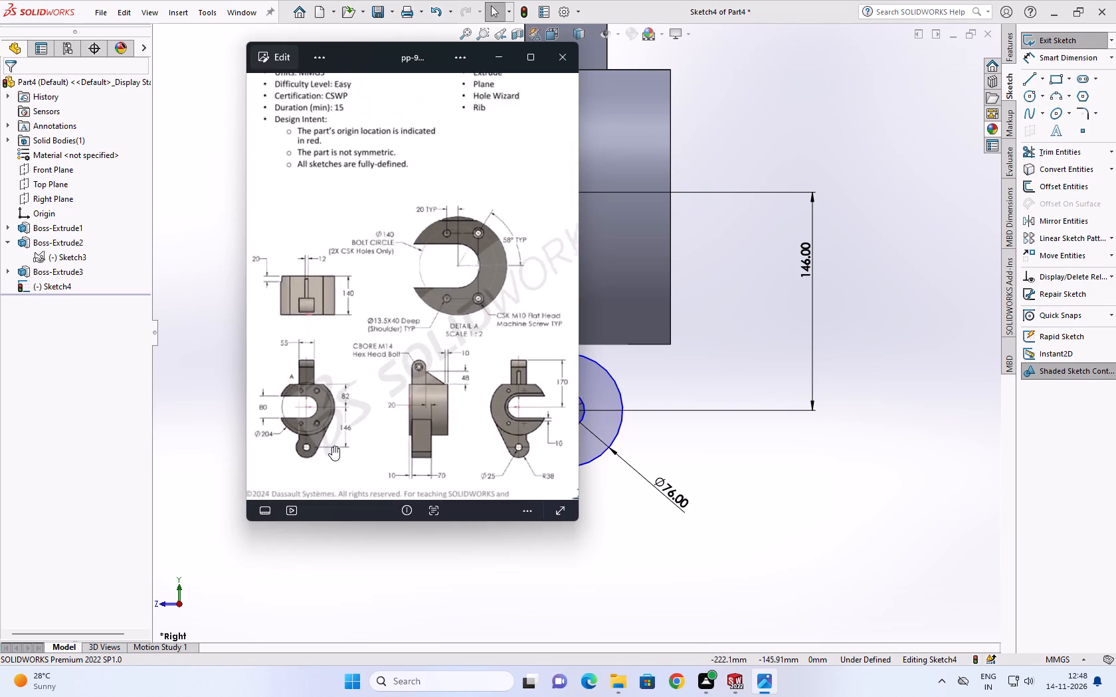
{"action": "scroll", "coordinate": [333, 446], "scroll_direction": "up", "scroll_amount": 3}
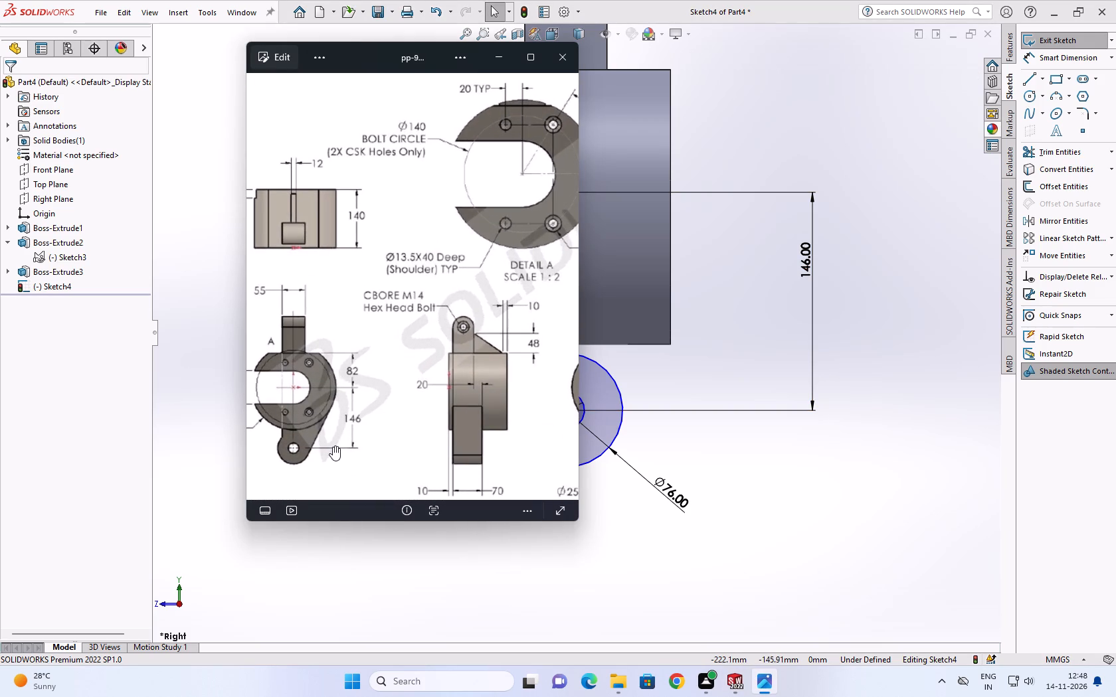
{"action": "scroll", "coordinate": [333, 447], "scroll_direction": "down", "scroll_amount": 2}
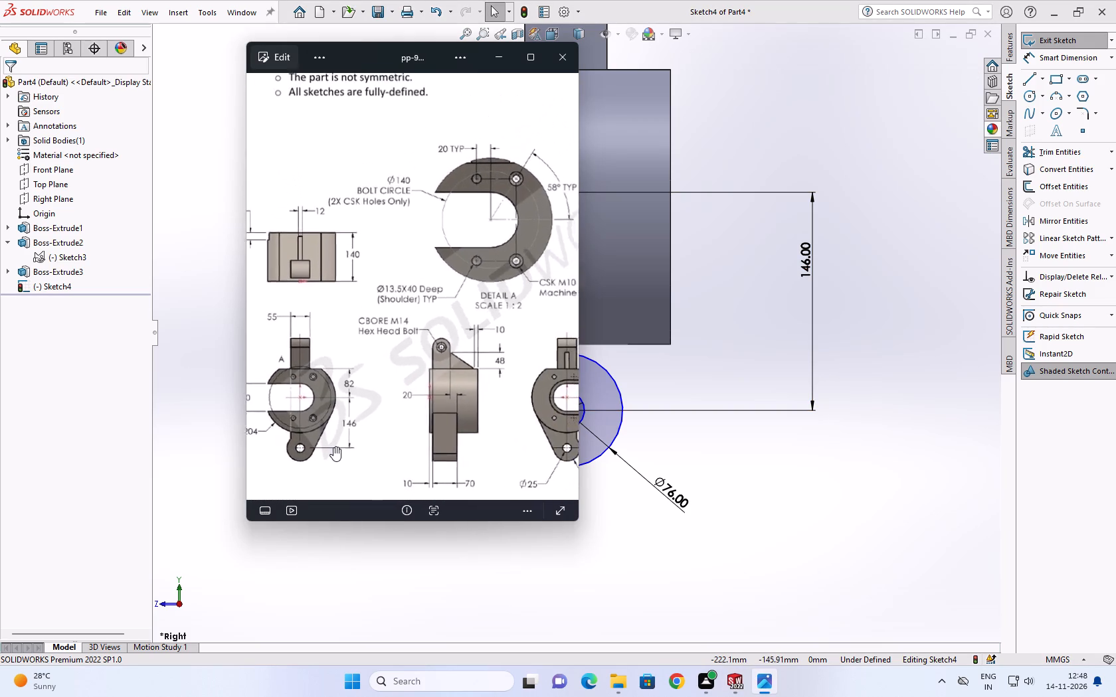
{"action": "scroll", "coordinate": [333, 447], "scroll_direction": "down", "scroll_amount": 3}
{"action": "scroll", "coordinate": [566, 397], "scroll_direction": "down", "scroll_amount": 2}
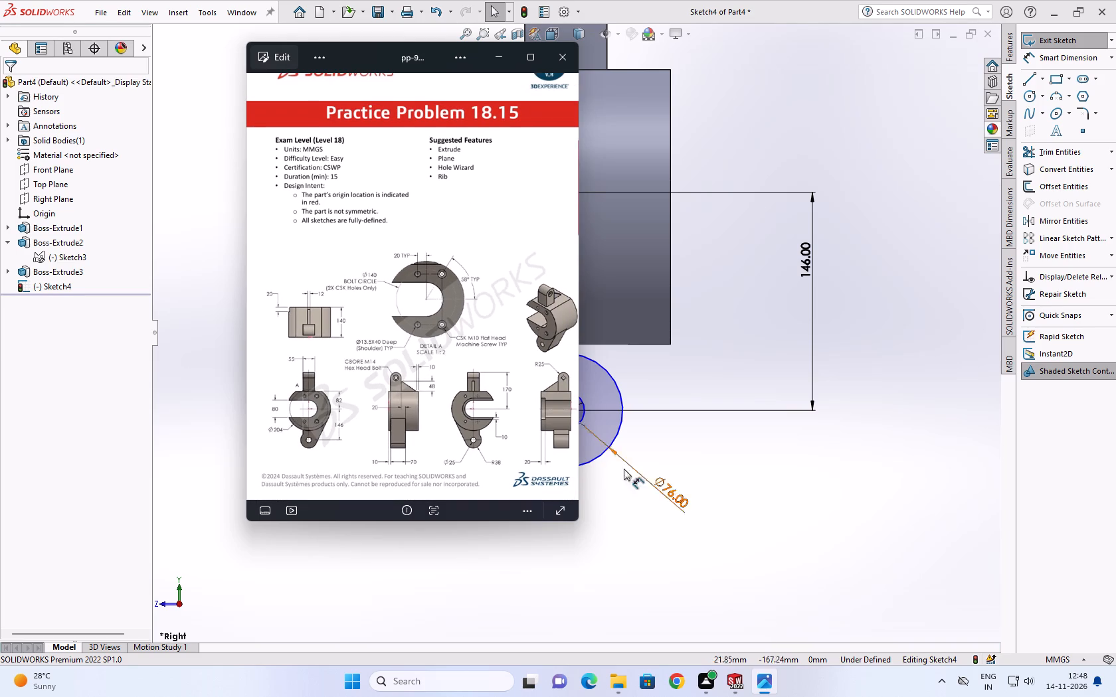
{"action": "scroll", "coordinate": [725, 510], "scroll_direction": "down", "scroll_amount": 1}
{"action": "scroll", "coordinate": [707, 483], "scroll_direction": "up", "scroll_amount": 1}
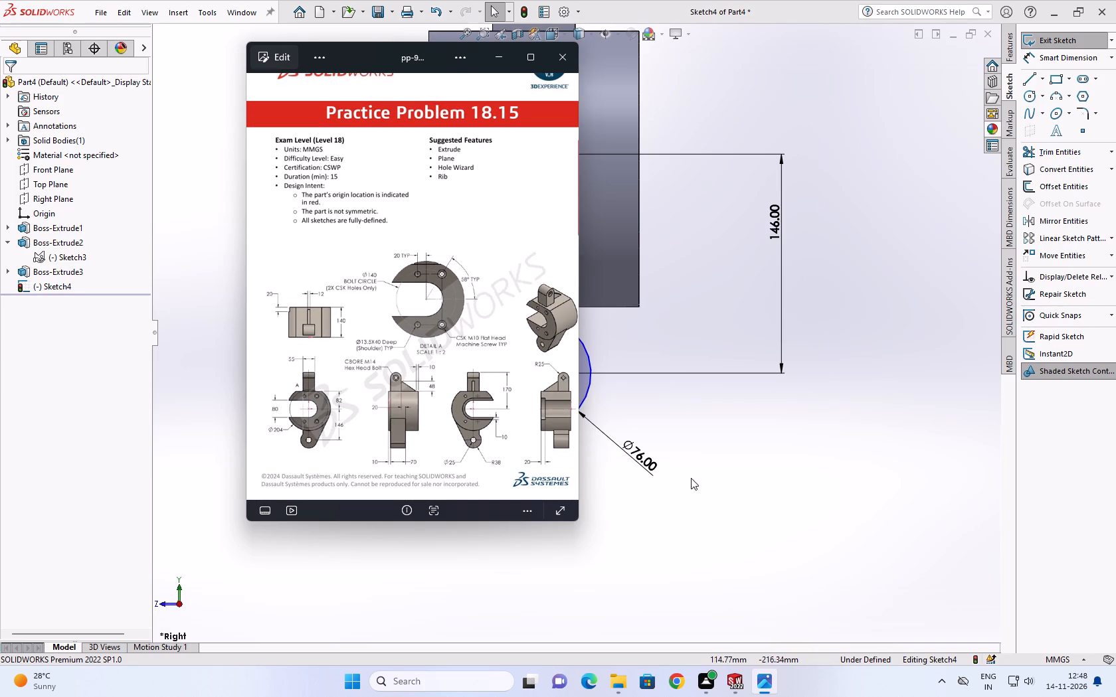
{"action": "left_click", "coordinate": [705, 314]}
{"action": "scroll", "coordinate": [670, 353], "scroll_direction": "up", "scroll_amount": 2}
{"action": "scroll", "coordinate": [484, 347], "scroll_direction": "up", "scroll_amount": 1}
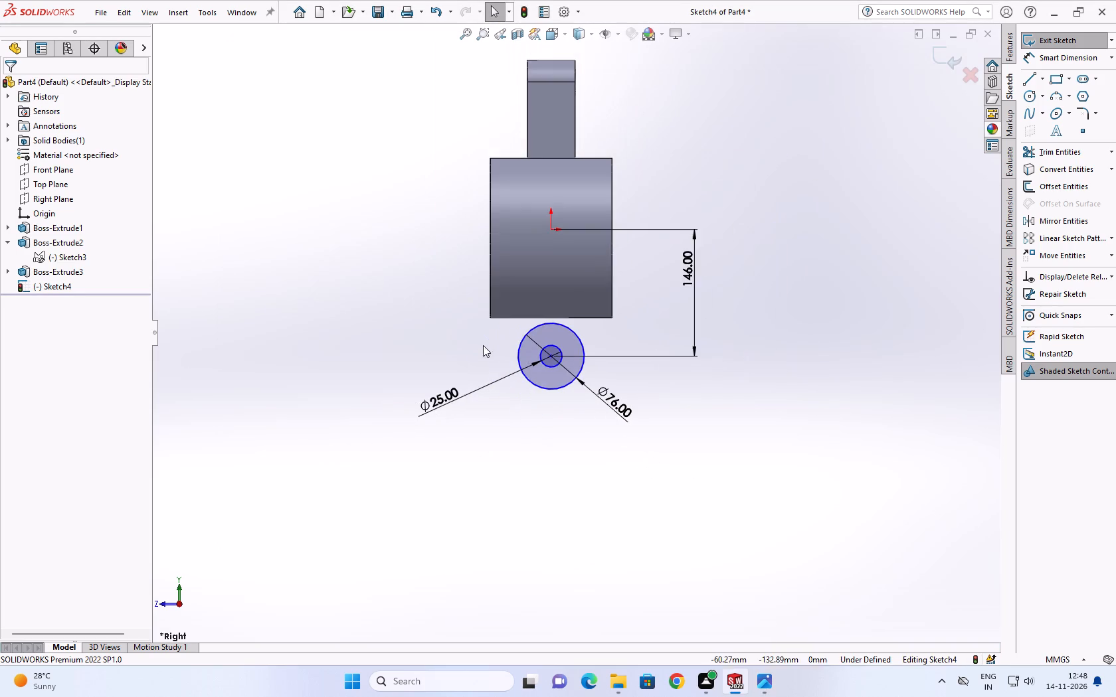
{"action": "scroll", "coordinate": [508, 329], "scroll_direction": "down", "scroll_amount": 1}
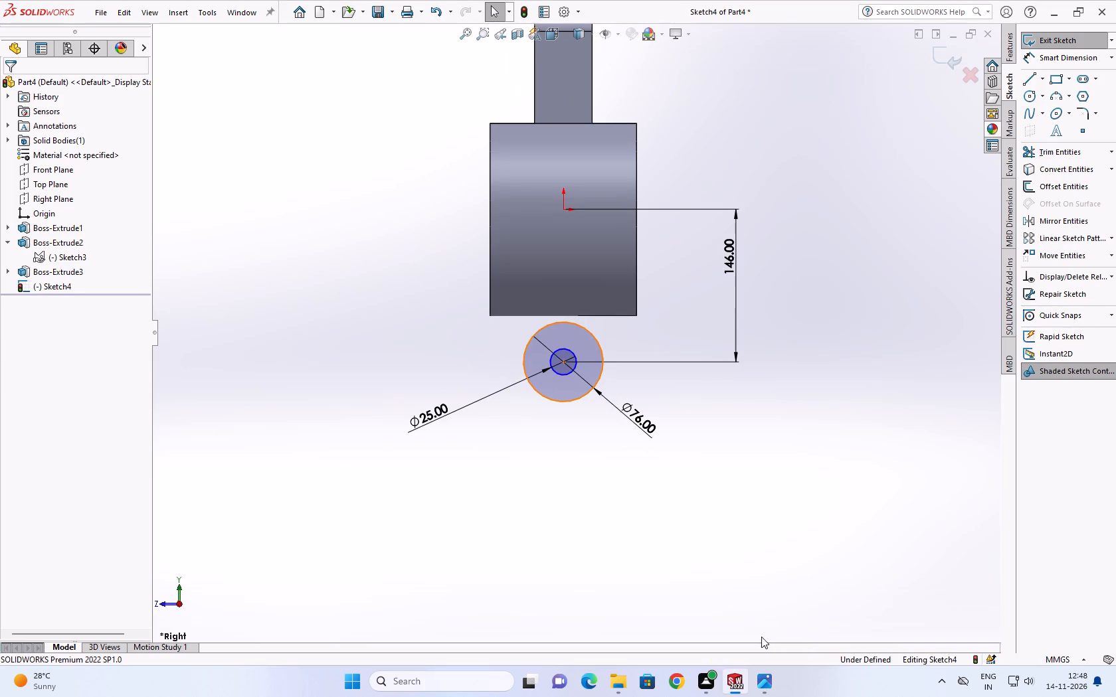
{"action": "left_click", "coordinate": [768, 681]}
{"action": "scroll", "coordinate": [414, 402], "scroll_direction": "up", "scroll_amount": 1}
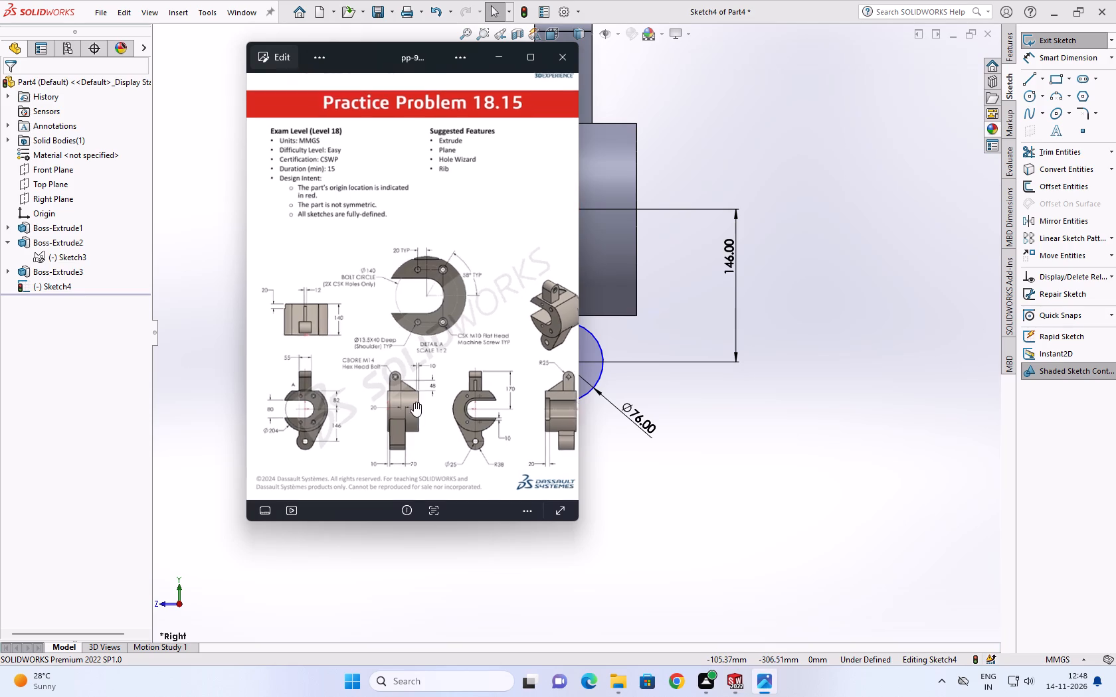
{"action": "scroll", "coordinate": [421, 396], "scroll_direction": "down", "scroll_amount": 2}
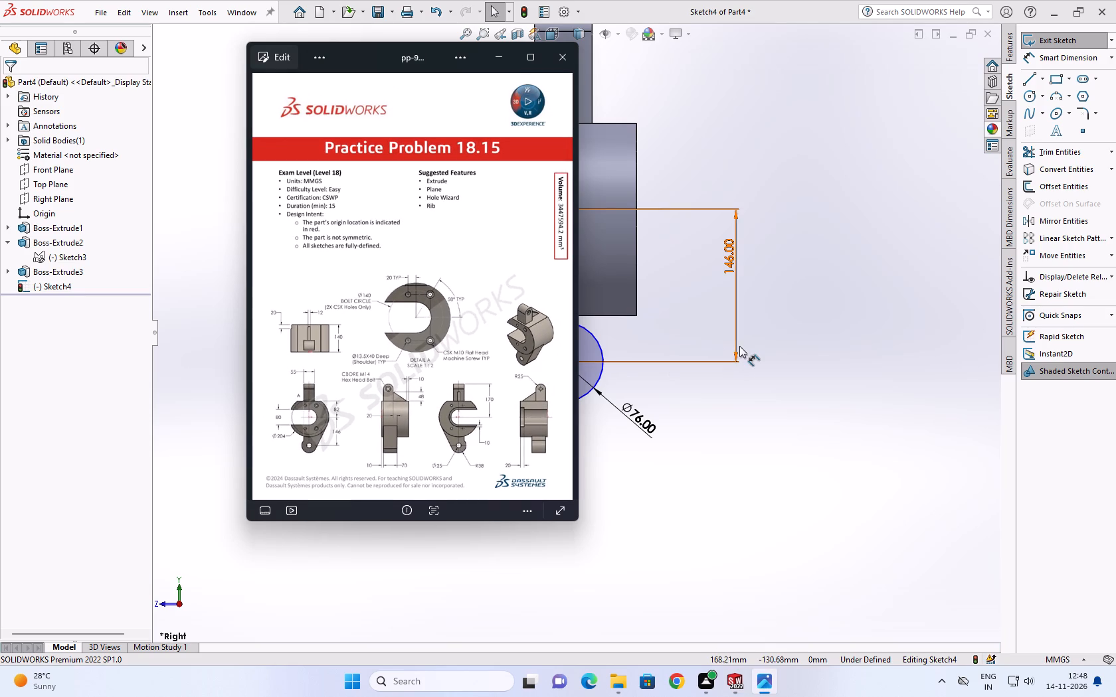
{"action": "key", "text": "Escape"}
{"action": "key", "text": "Escape"}
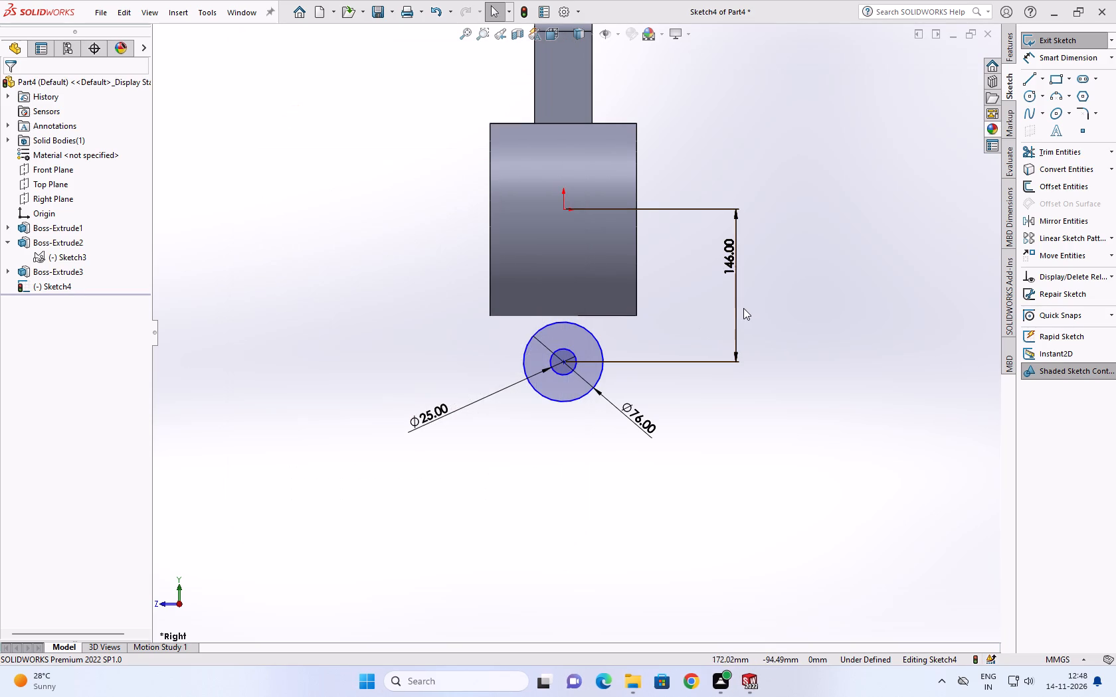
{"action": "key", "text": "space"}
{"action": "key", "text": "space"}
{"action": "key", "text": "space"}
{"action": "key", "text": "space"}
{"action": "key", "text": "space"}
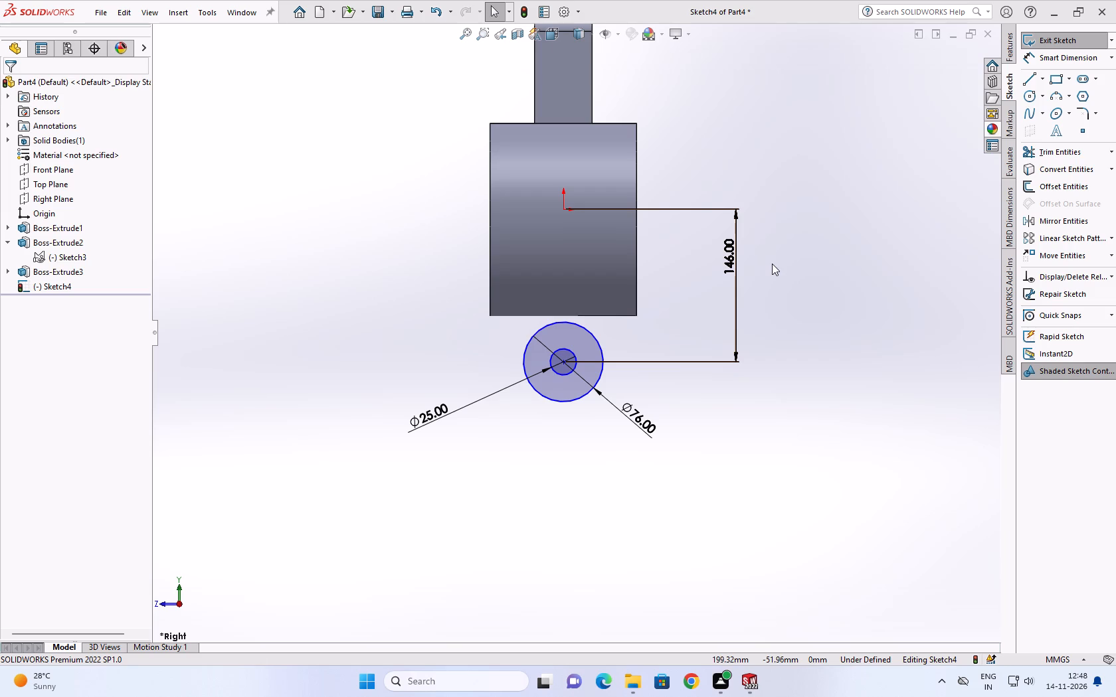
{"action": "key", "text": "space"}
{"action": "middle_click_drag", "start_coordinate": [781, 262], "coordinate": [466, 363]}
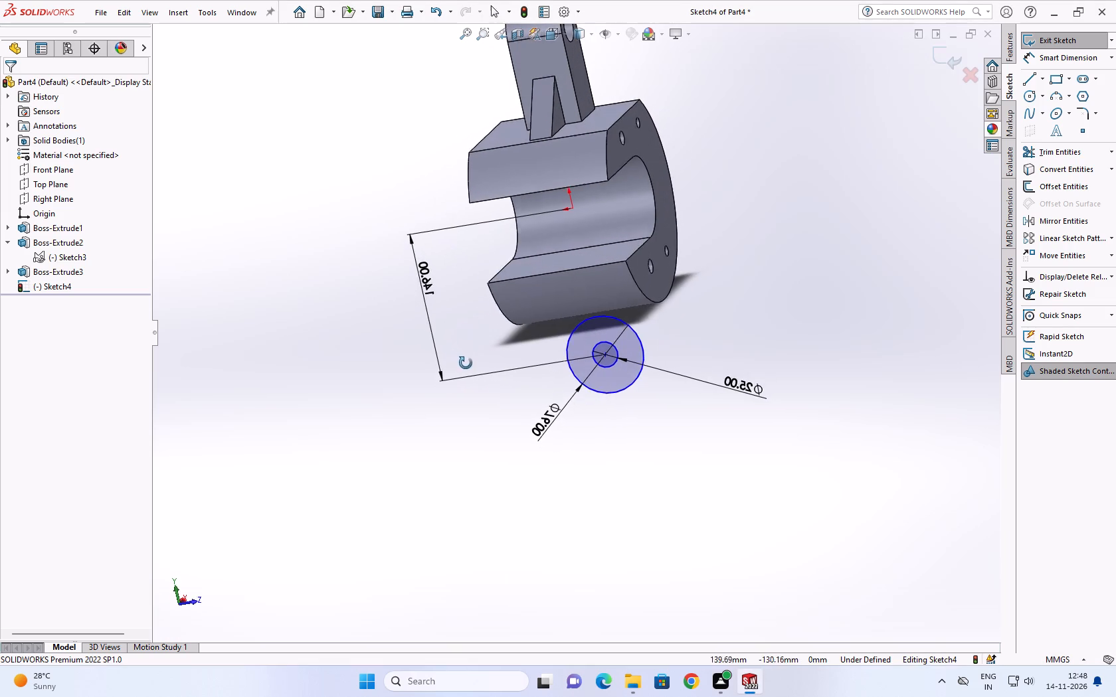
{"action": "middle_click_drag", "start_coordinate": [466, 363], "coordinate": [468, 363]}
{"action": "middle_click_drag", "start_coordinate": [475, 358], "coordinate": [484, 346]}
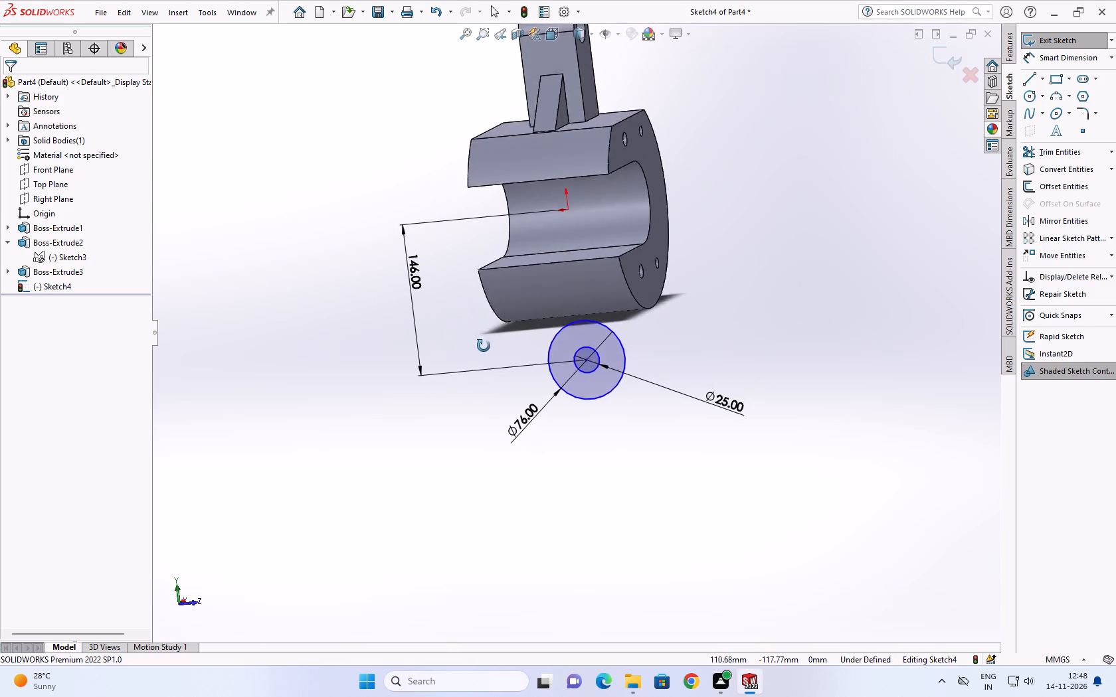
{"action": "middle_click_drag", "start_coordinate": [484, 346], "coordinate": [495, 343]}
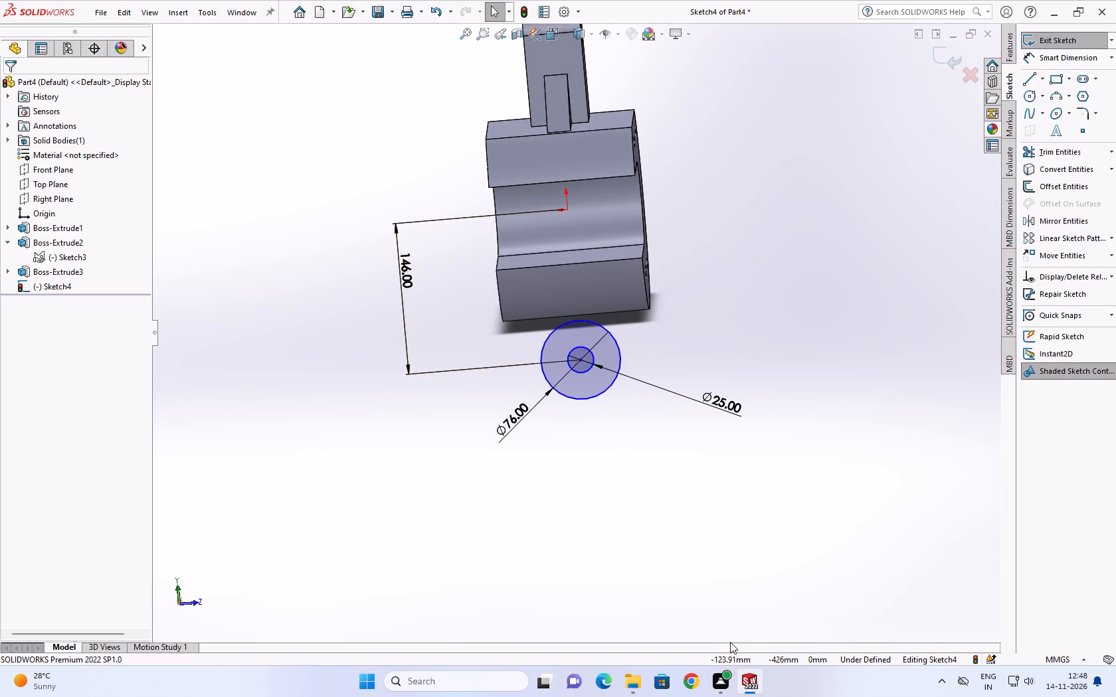
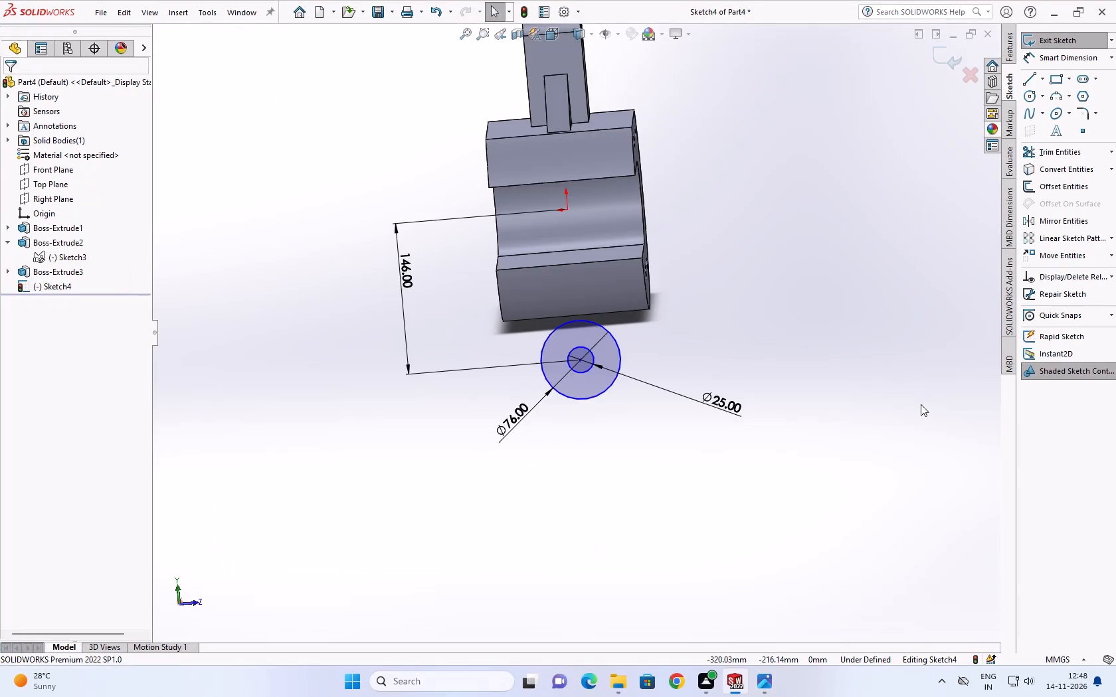
Orient the view normal to the lower lug sketch, flip it to the Left side, and examine the circles against the clamp body.
{"action": "scroll", "coordinate": [645, 368], "scroll_direction": "up", "scroll_amount": 2}
{"action": "scroll", "coordinate": [589, 401], "scroll_direction": "down", "scroll_amount": 3}
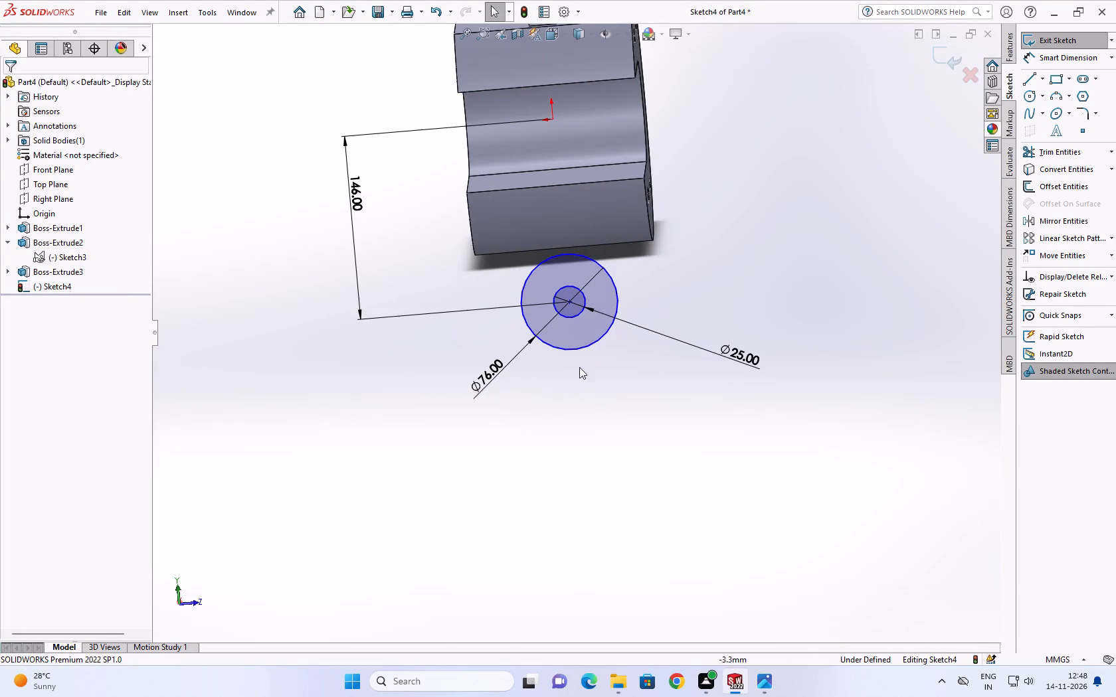
{"action": "scroll", "coordinate": [578, 317], "scroll_direction": "up", "scroll_amount": 3}
{"action": "scroll", "coordinate": [583, 274], "scroll_direction": "down", "scroll_amount": 3}
{"action": "scroll", "coordinate": [583, 273], "scroll_direction": "up", "scroll_amount": 3}
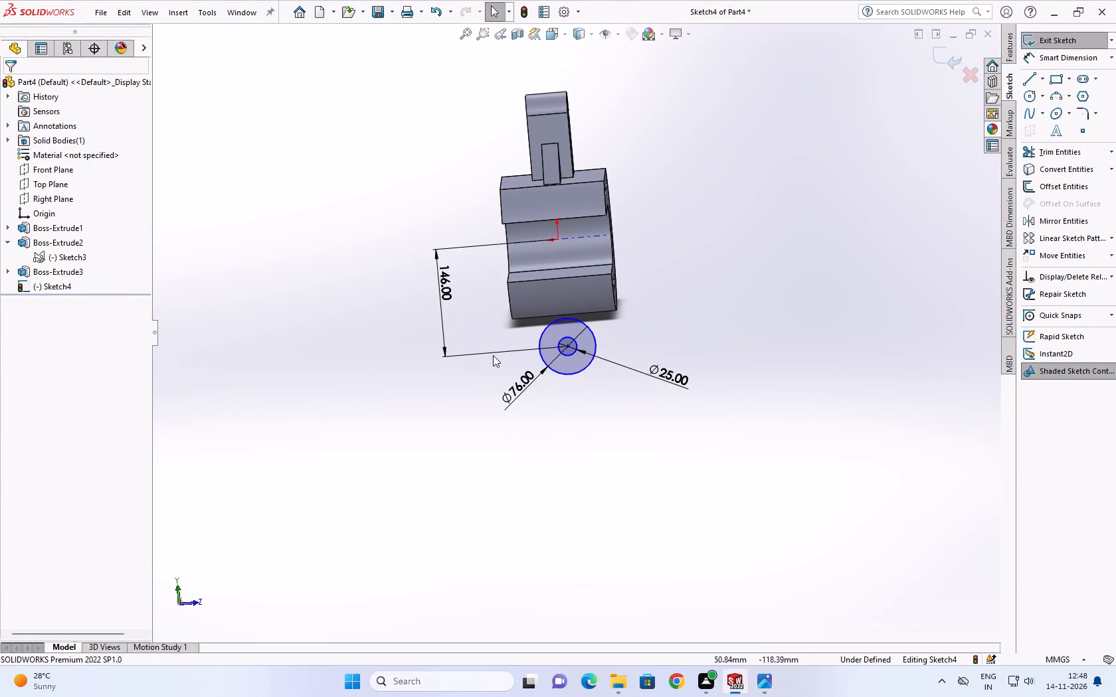
{"action": "left_click", "coordinate": [54, 285]}
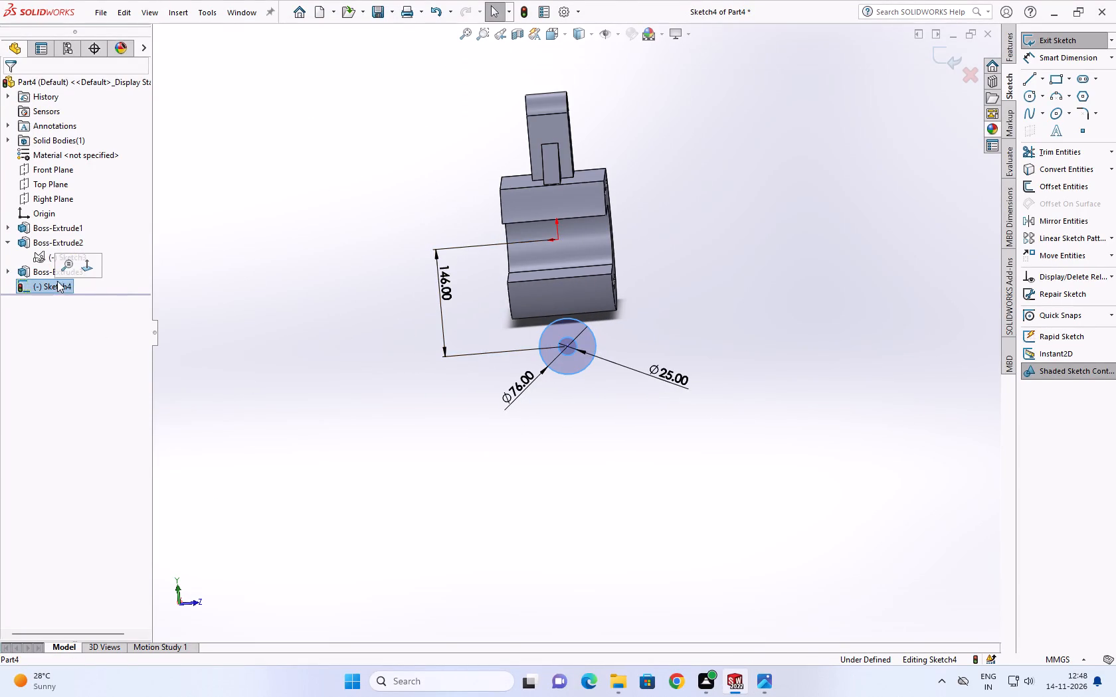
{"action": "left_click", "coordinate": [83, 268]}
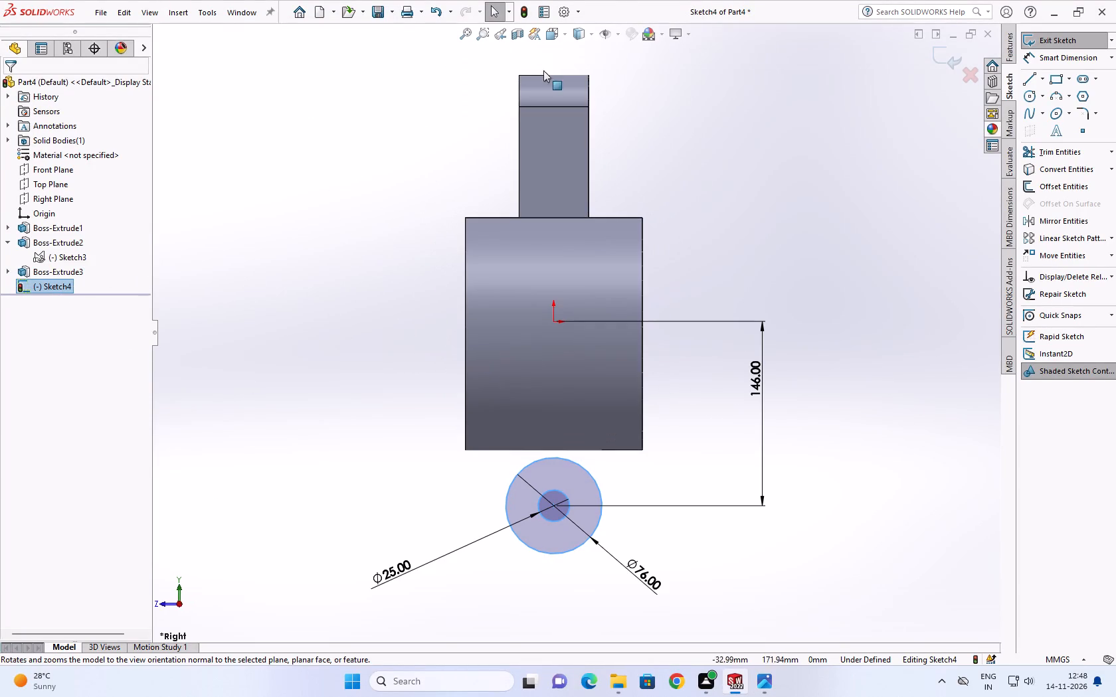
{"action": "left_click", "coordinate": [564, 32]}
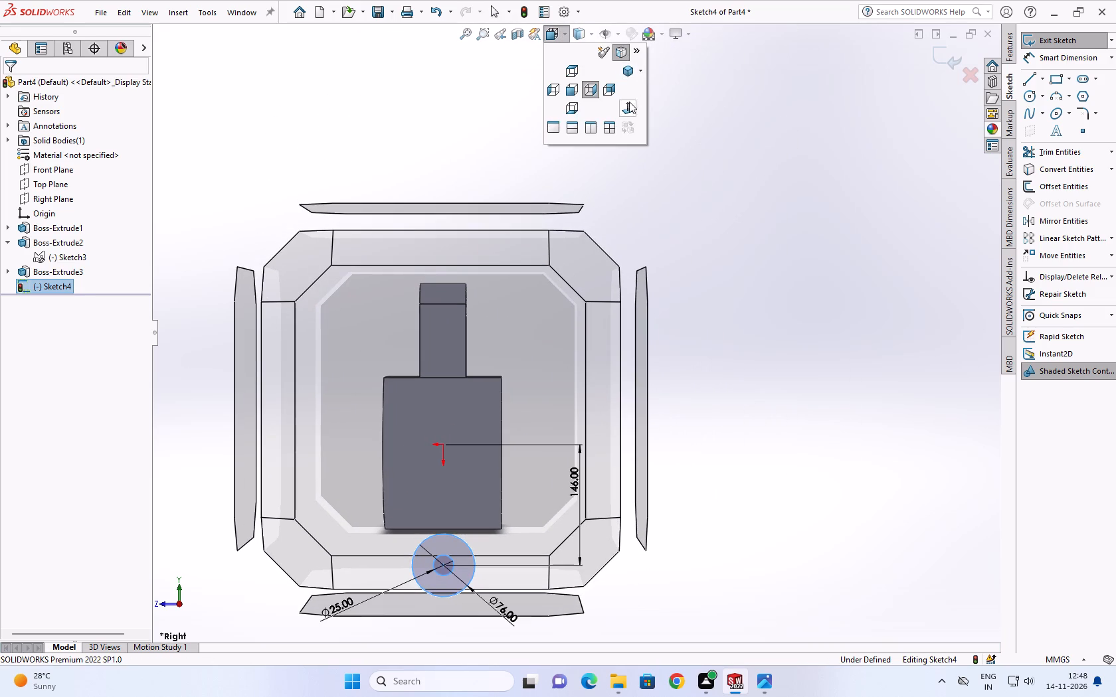
{"action": "left_click", "coordinate": [628, 103]}
{"action": "scroll", "coordinate": [610, 285], "scroll_direction": "up", "scroll_amount": 3}
{"action": "scroll", "coordinate": [580, 441], "scroll_direction": "up", "scroll_amount": 2}
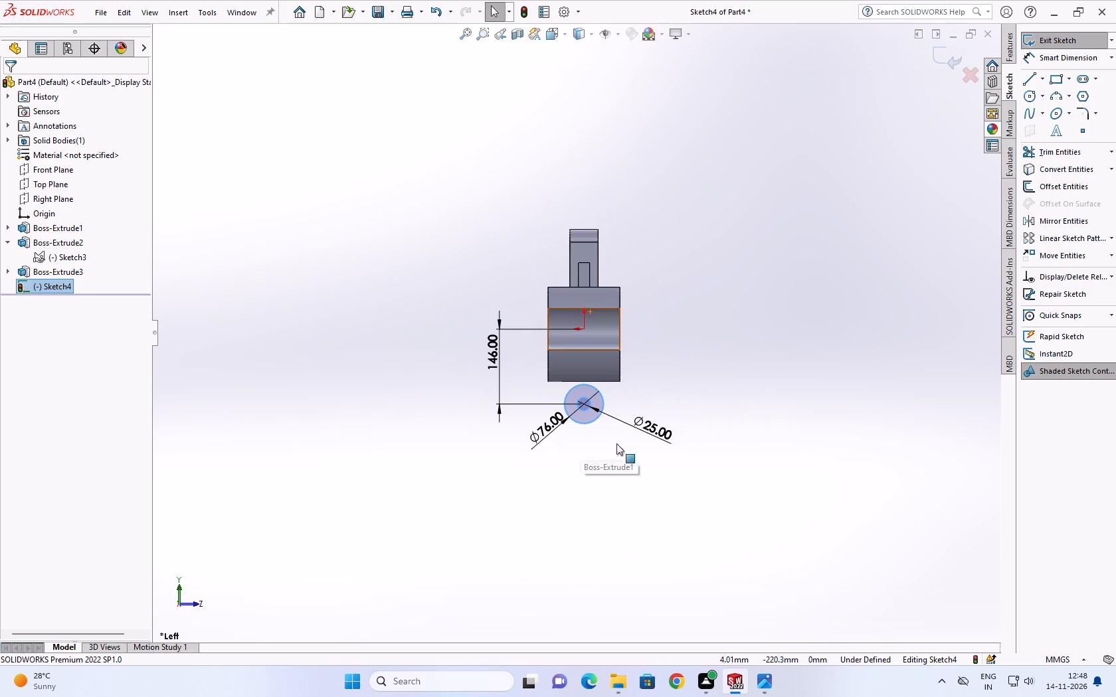
{"action": "left_click", "coordinate": [671, 348]}
{"action": "scroll", "coordinate": [658, 357], "scroll_direction": "down", "scroll_amount": 2}
{"action": "scroll", "coordinate": [565, 429], "scroll_direction": "up", "scroll_amount": 1}
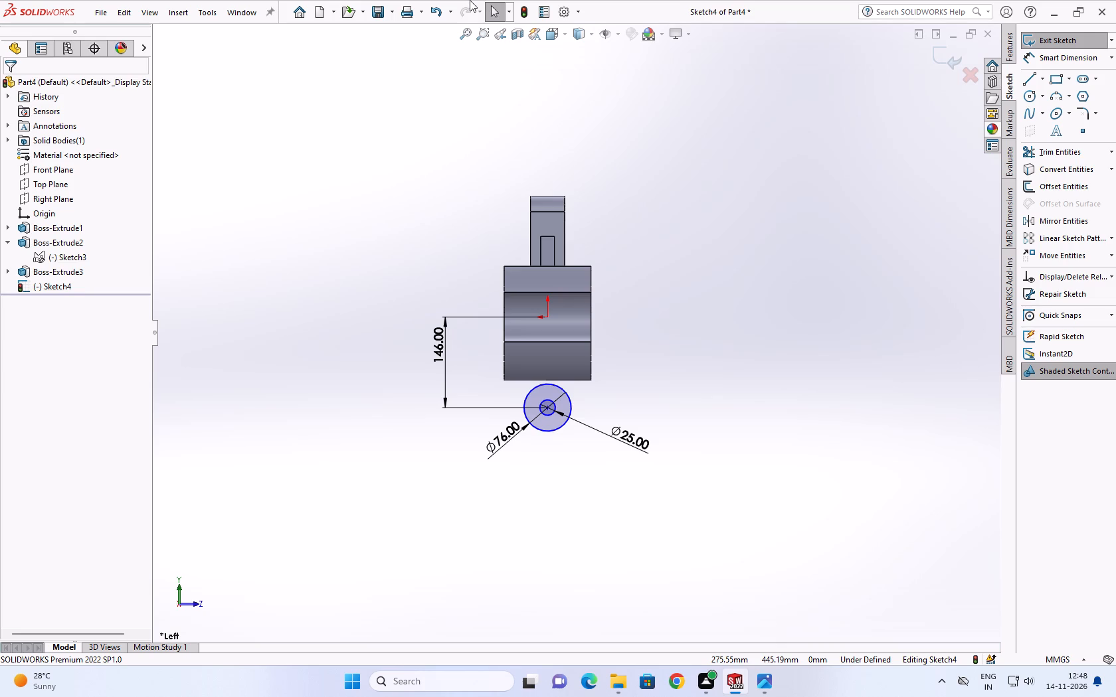
{"action": "scroll", "coordinate": [546, 84], "scroll_direction": "up", "scroll_amount": 2}
{"action": "scroll", "coordinate": [556, 410], "scroll_direction": "down", "scroll_amount": 1}
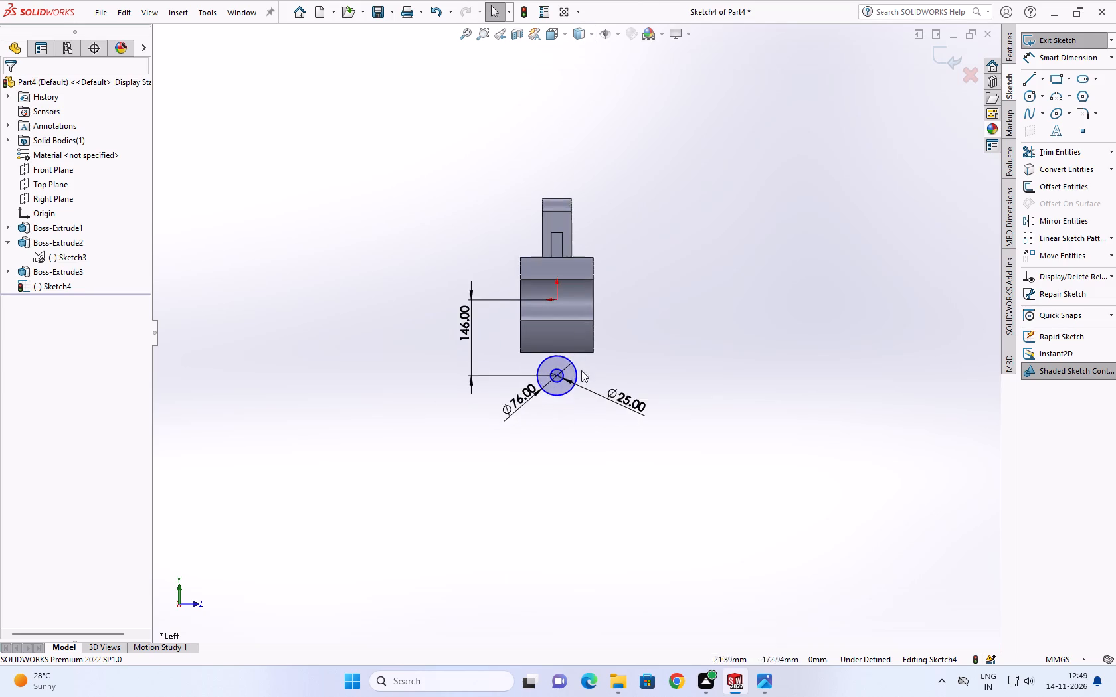
{"action": "scroll", "coordinate": [583, 355], "scroll_direction": "down", "scroll_amount": 5}
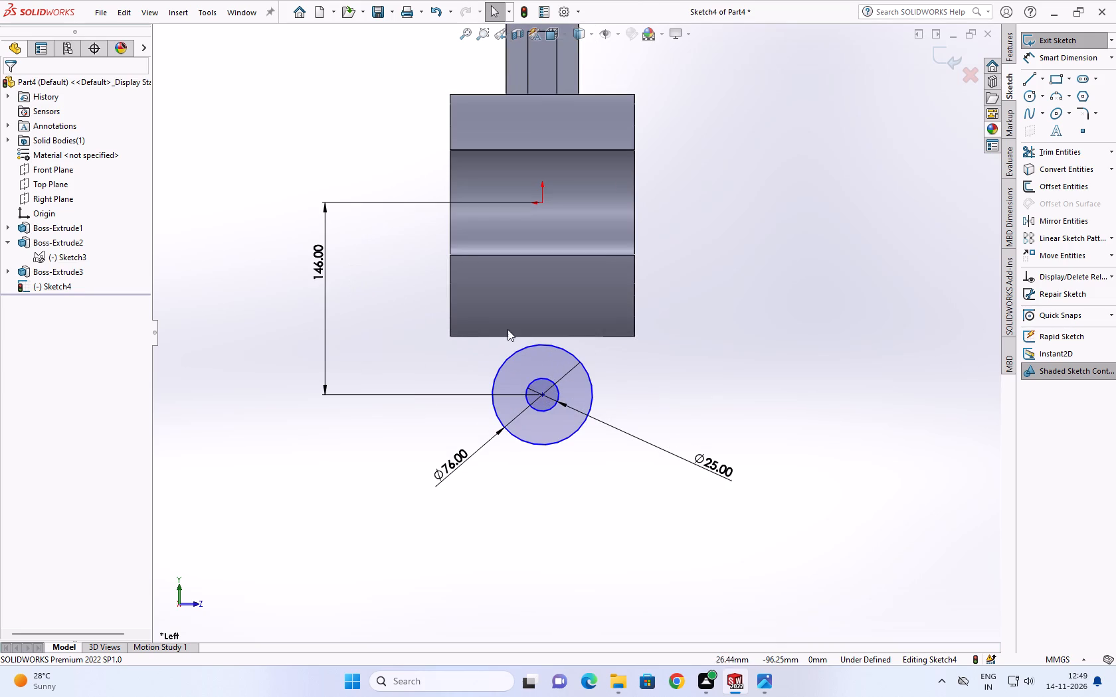
Switch to Photos to examine the lower lug's shape and dimensions in the reference drawing's views, and return to SOLIDWORKS.
{"action": "left_click", "coordinate": [765, 680]}
{"action": "scroll", "coordinate": [418, 431], "scroll_direction": "up", "scroll_amount": 1}
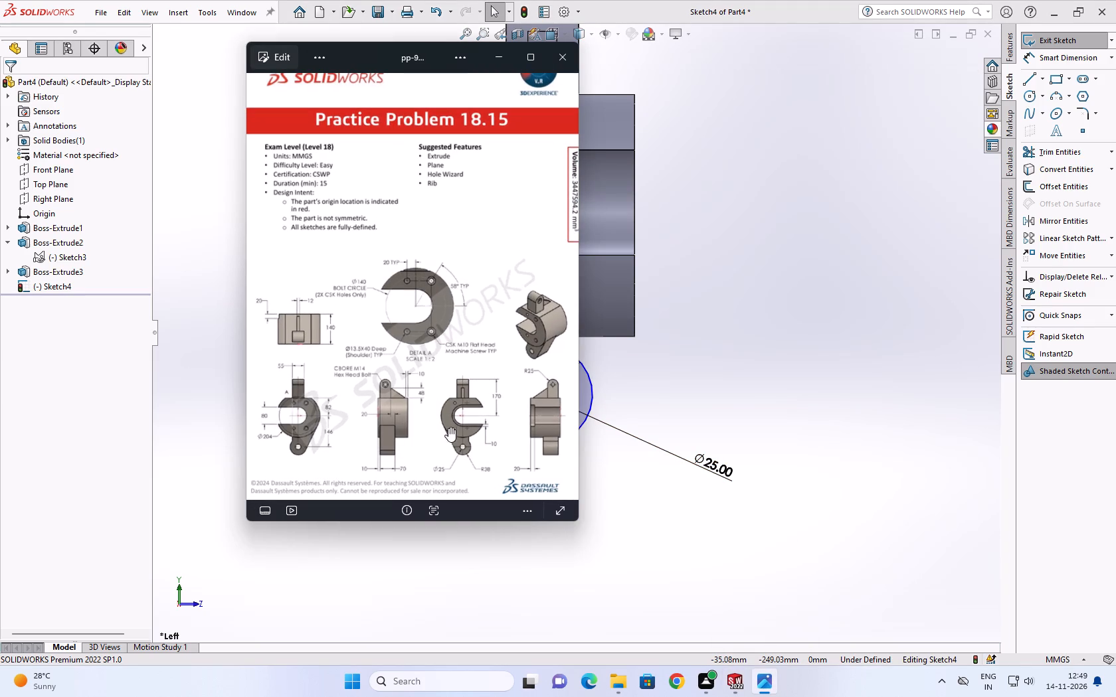
{"action": "scroll", "coordinate": [475, 453], "scroll_direction": "down", "scroll_amount": 1}
{"action": "scroll", "coordinate": [446, 448], "scroll_direction": "up", "scroll_amount": 3}
{"action": "scroll", "coordinate": [473, 457], "scroll_direction": "down", "scroll_amount": 5}
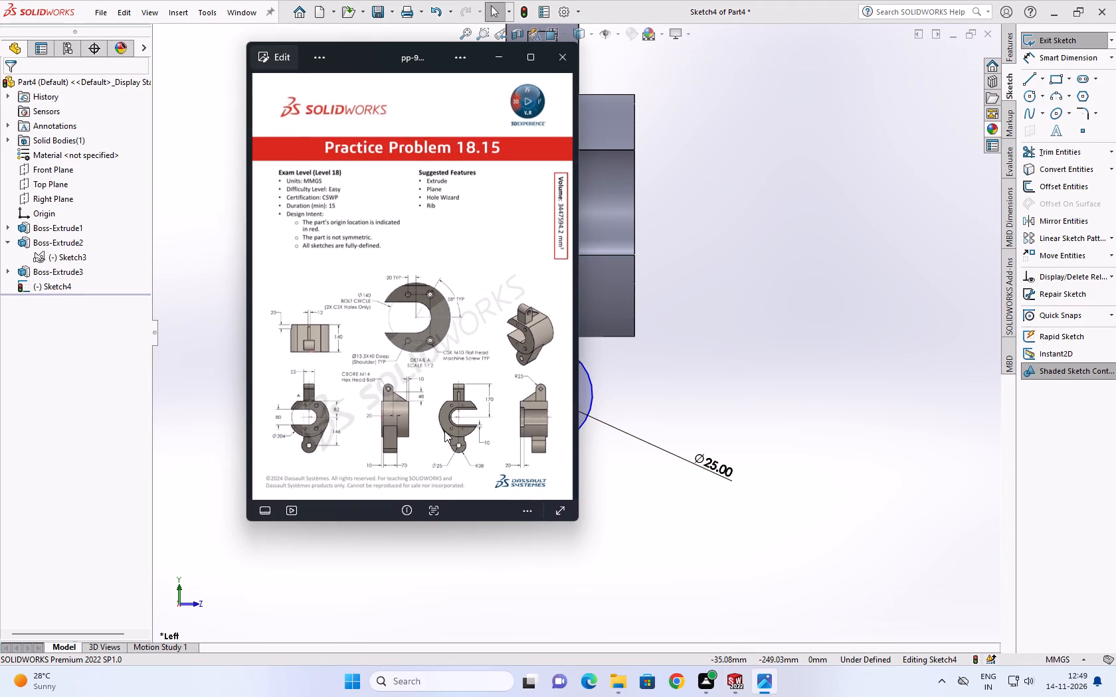
{"action": "scroll", "coordinate": [443, 434], "scroll_direction": "down", "scroll_amount": 2}
{"action": "scroll", "coordinate": [454, 451], "scroll_direction": "up", "scroll_amount": 9}
{"action": "scroll", "coordinate": [431, 433], "scroll_direction": "down", "scroll_amount": 3}
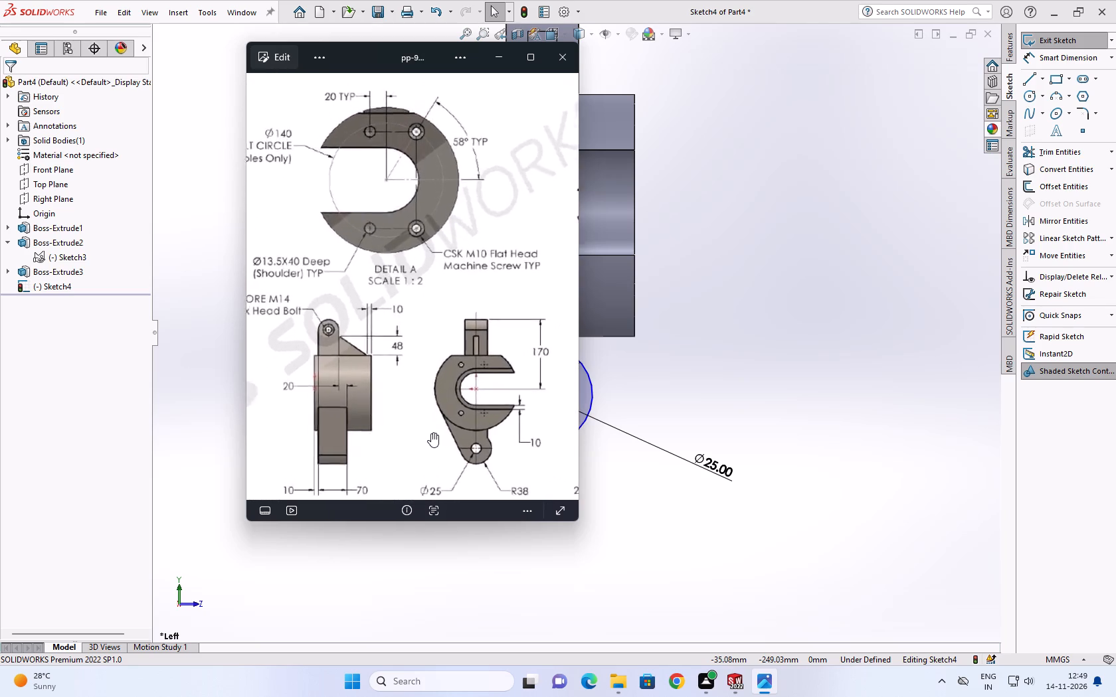
{"action": "scroll", "coordinate": [425, 419], "scroll_direction": "down", "scroll_amount": 4}
{"action": "scroll", "coordinate": [373, 441], "scroll_direction": "down", "scroll_amount": 1}
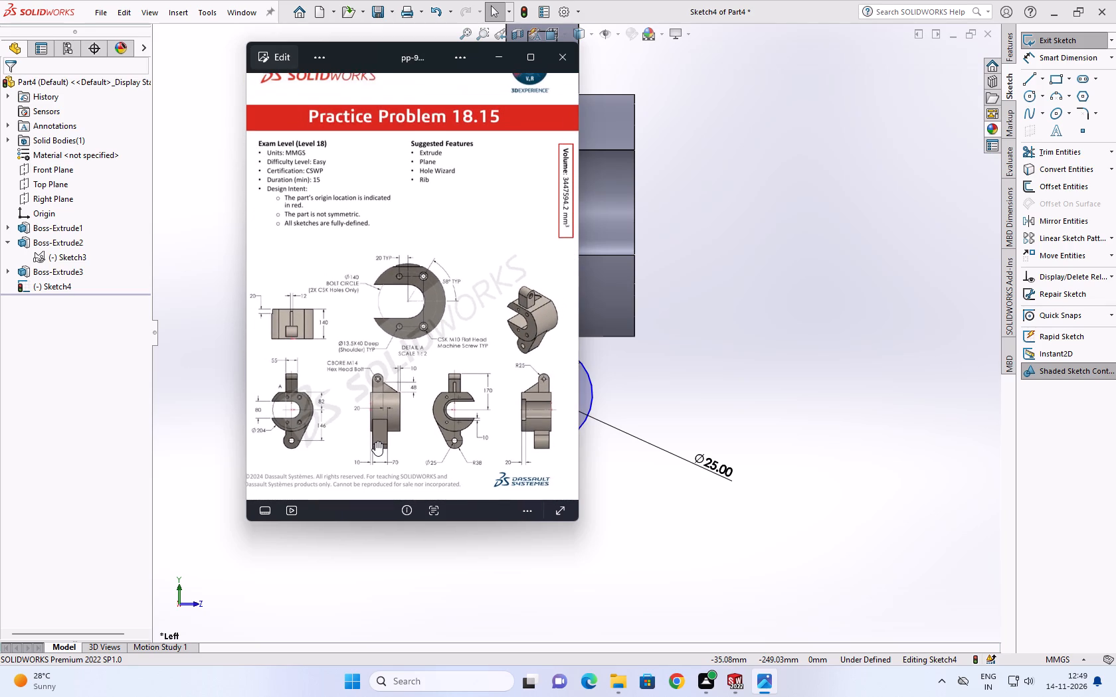
{"action": "scroll", "coordinate": [375, 429], "scroll_direction": "down", "scroll_amount": 3}
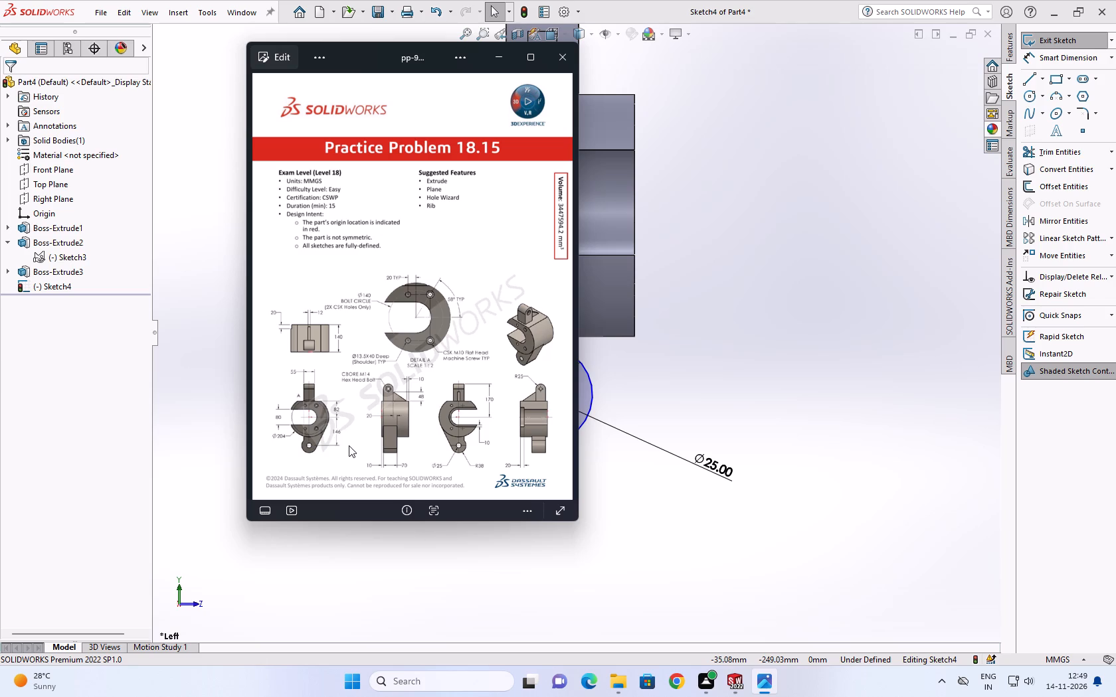
{"action": "scroll", "coordinate": [308, 447], "scroll_direction": "down", "scroll_amount": 1}
{"action": "scroll", "coordinate": [723, 363], "scroll_direction": "up", "scroll_amount": 1}
{"action": "left_click", "coordinate": [721, 363]}
{"action": "key", "text": "Escape"}
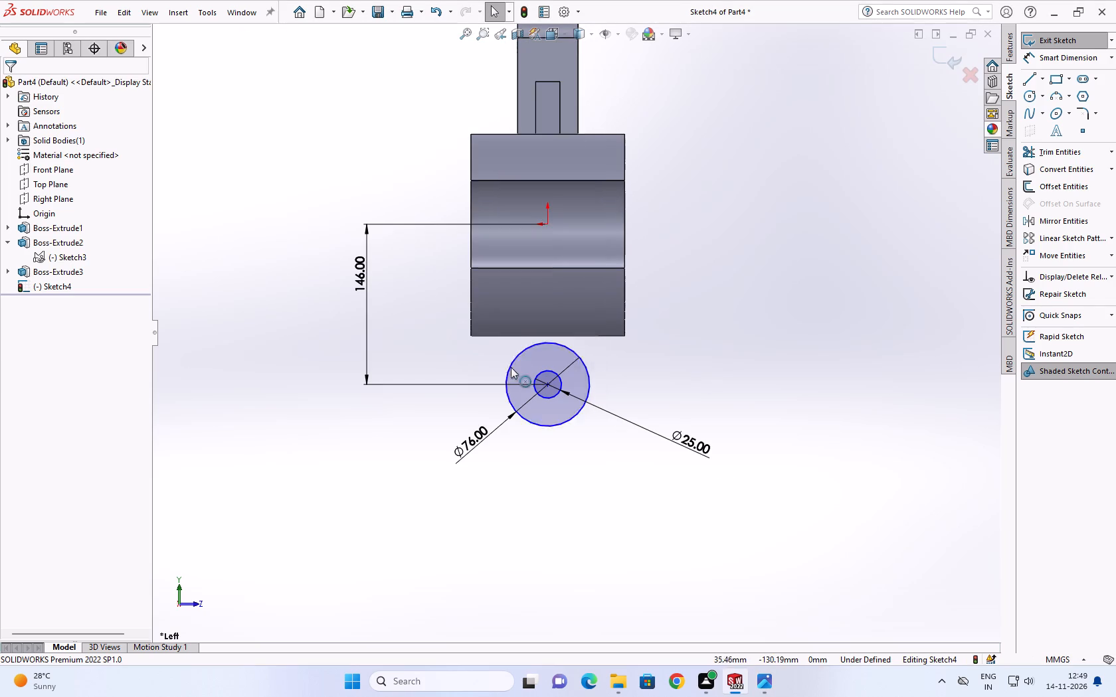
{"action": "key", "text": "Escape"}
Exit the sketch containing the lower lug's two concentric circles and delete that sketch from the part.
{"action": "middle_click_drag", "start_coordinate": [715, 256], "coordinate": [599, 286]}
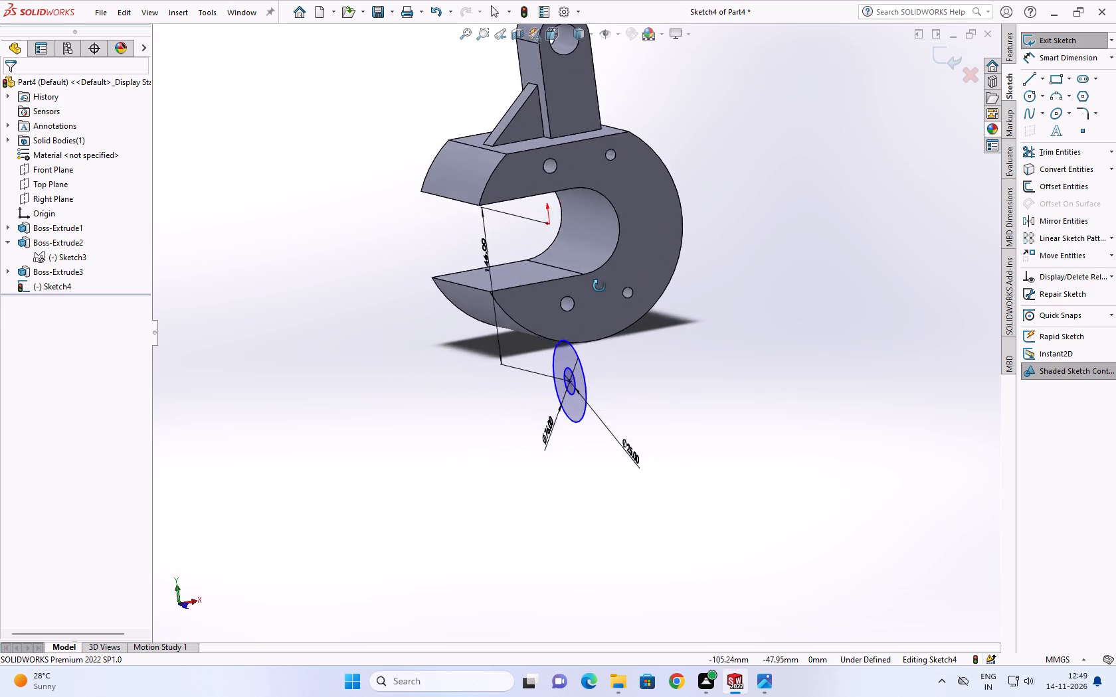
{"action": "middle_click_drag", "start_coordinate": [599, 286], "coordinate": [566, 270]}
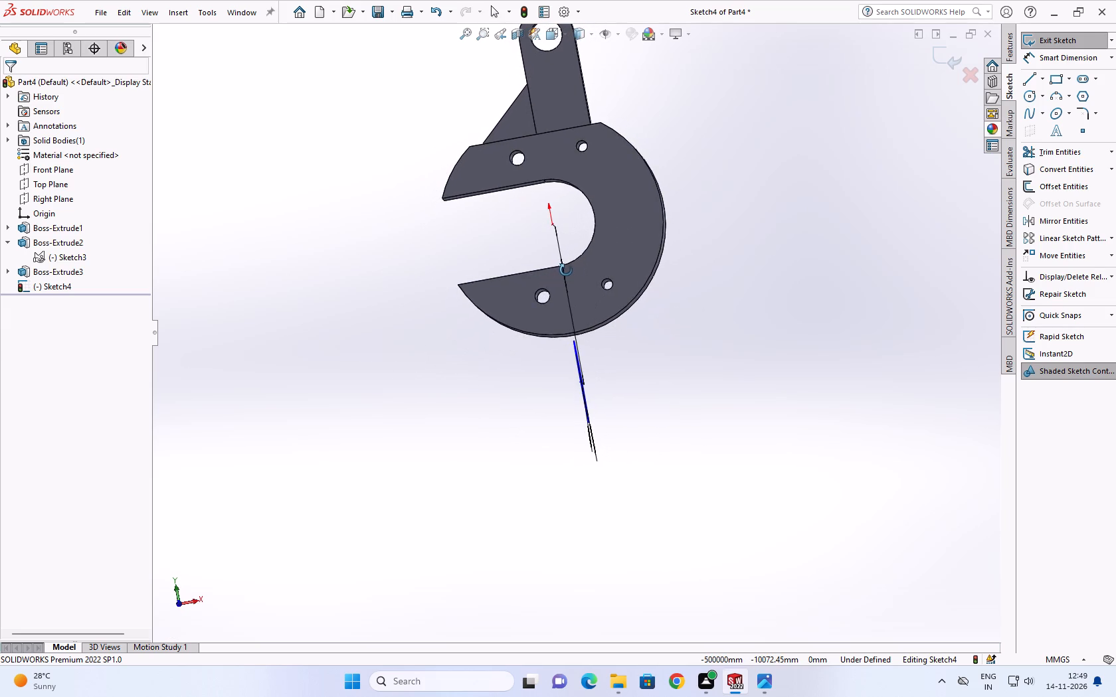
{"action": "middle_click_drag", "start_coordinate": [566, 270], "coordinate": [575, 304]}
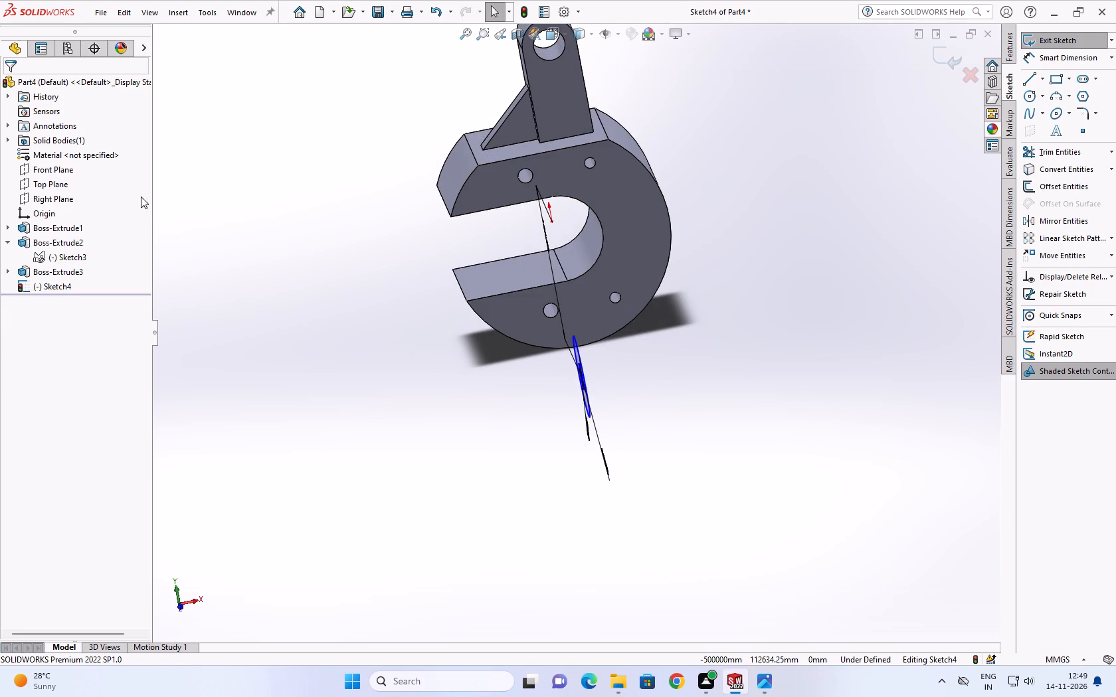
{"action": "scroll", "coordinate": [556, 355], "scroll_direction": "down", "scroll_amount": 1}
{"action": "scroll", "coordinate": [562, 360], "scroll_direction": "up", "scroll_amount": 1}
{"action": "middle_click_drag", "start_coordinate": [562, 360], "coordinate": [657, 317]}
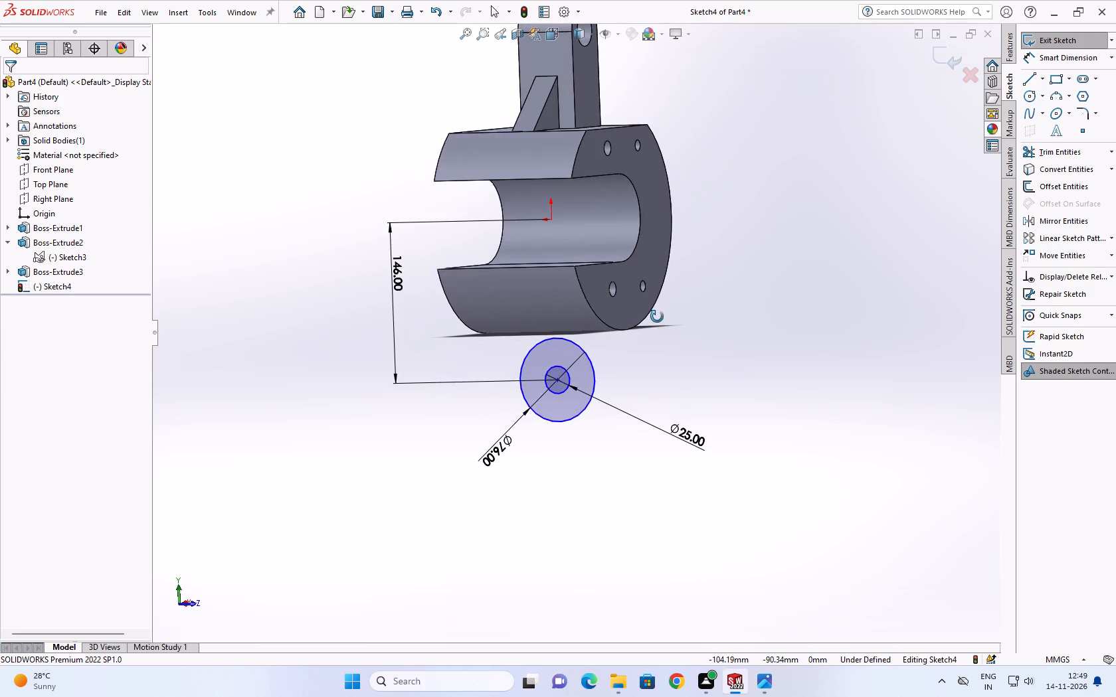
{"action": "middle_click_drag", "start_coordinate": [657, 317], "coordinate": [703, 352]}
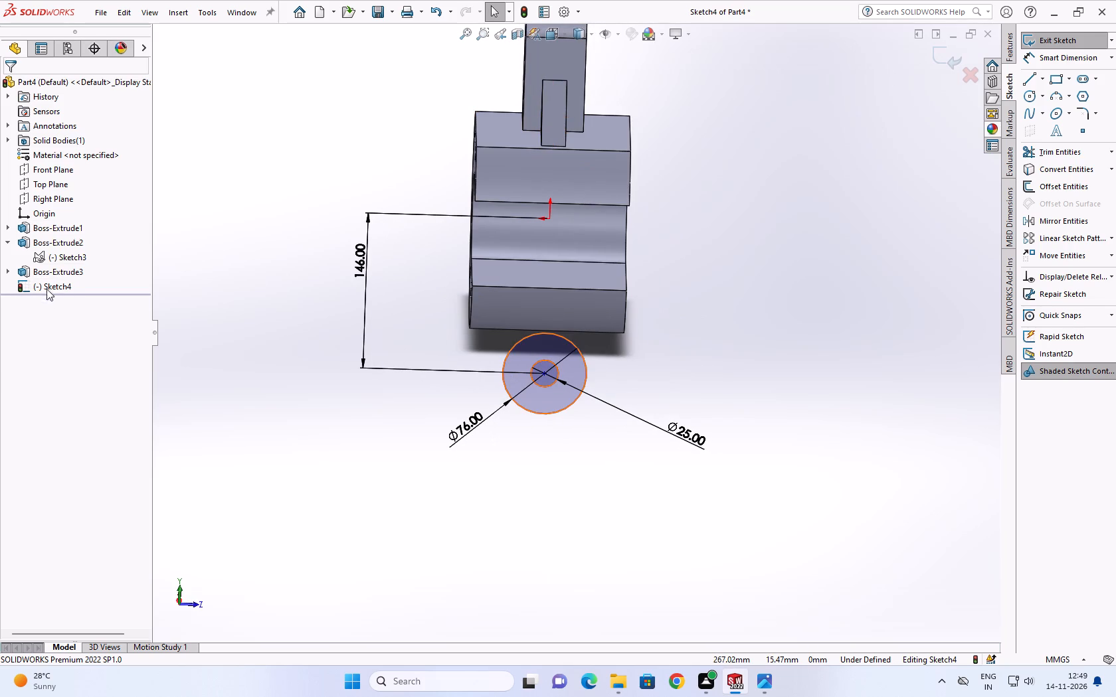
{"action": "left_click", "coordinate": [531, 412]}
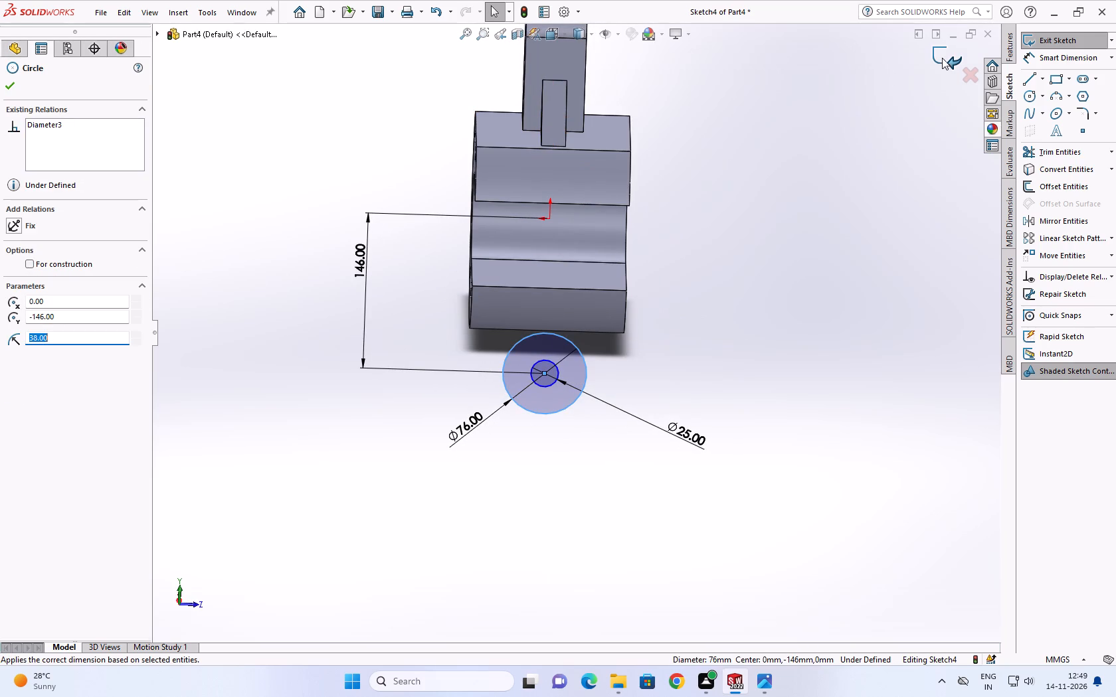
{"action": "left_click", "coordinate": [942, 56]}
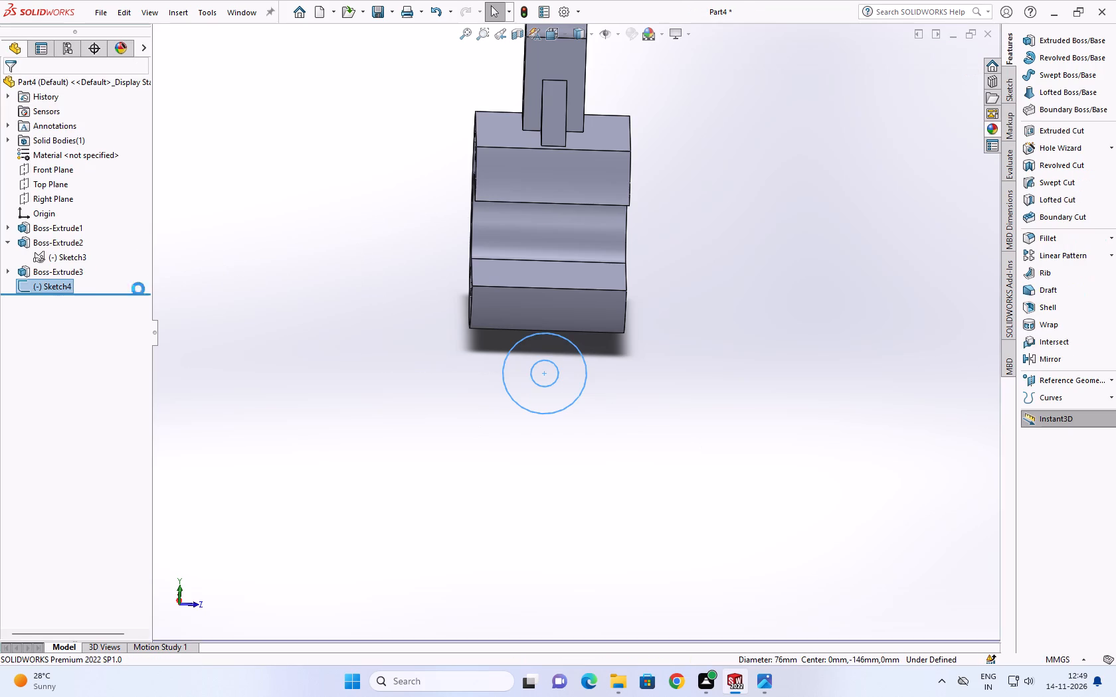
{"action": "right_click", "coordinate": [54, 285]}
{"action": "left_click", "coordinate": [71, 369]}
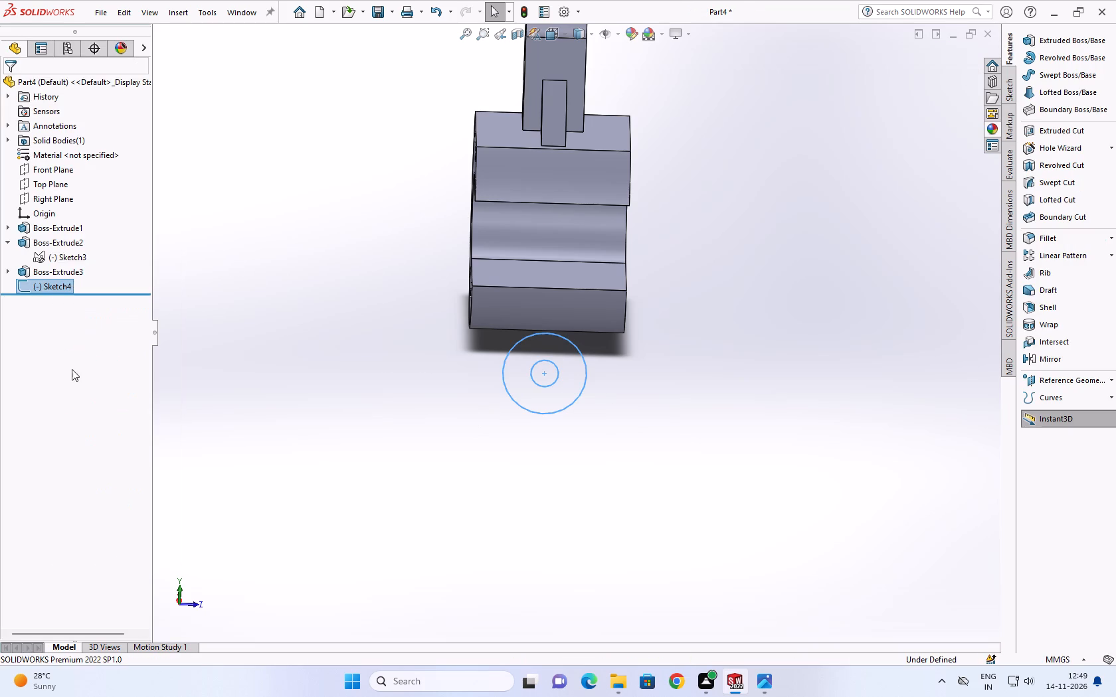
{"action": "left_click", "coordinate": [451, 274]}
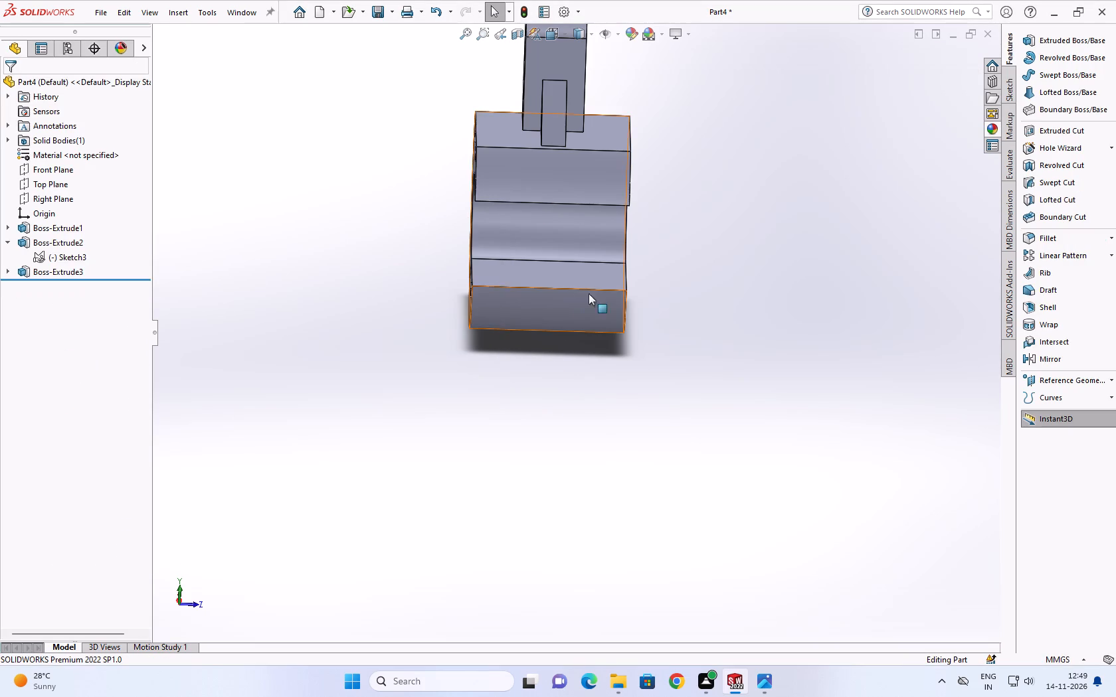
Check the reference drawing in Photos, start a new sketch on the Right Plane, and flip the view to the Left side.
{"action": "middle_click_drag", "start_coordinate": [616, 299], "coordinate": [489, 306]}
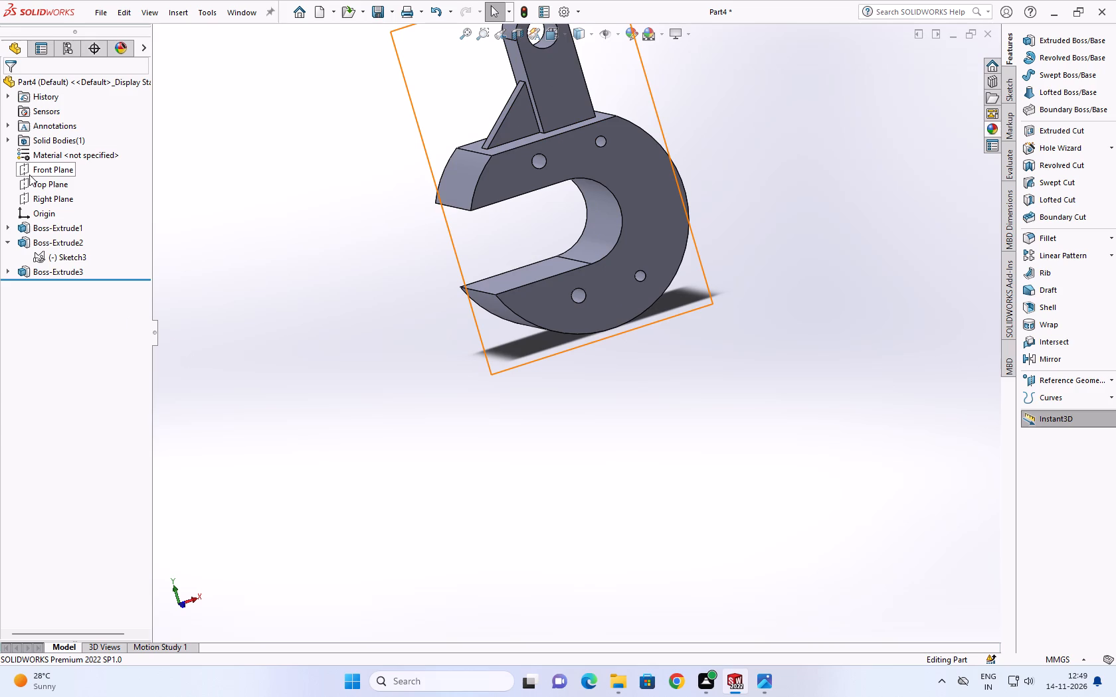
{"action": "middle_click_drag", "start_coordinate": [413, 366], "coordinate": [520, 289]}
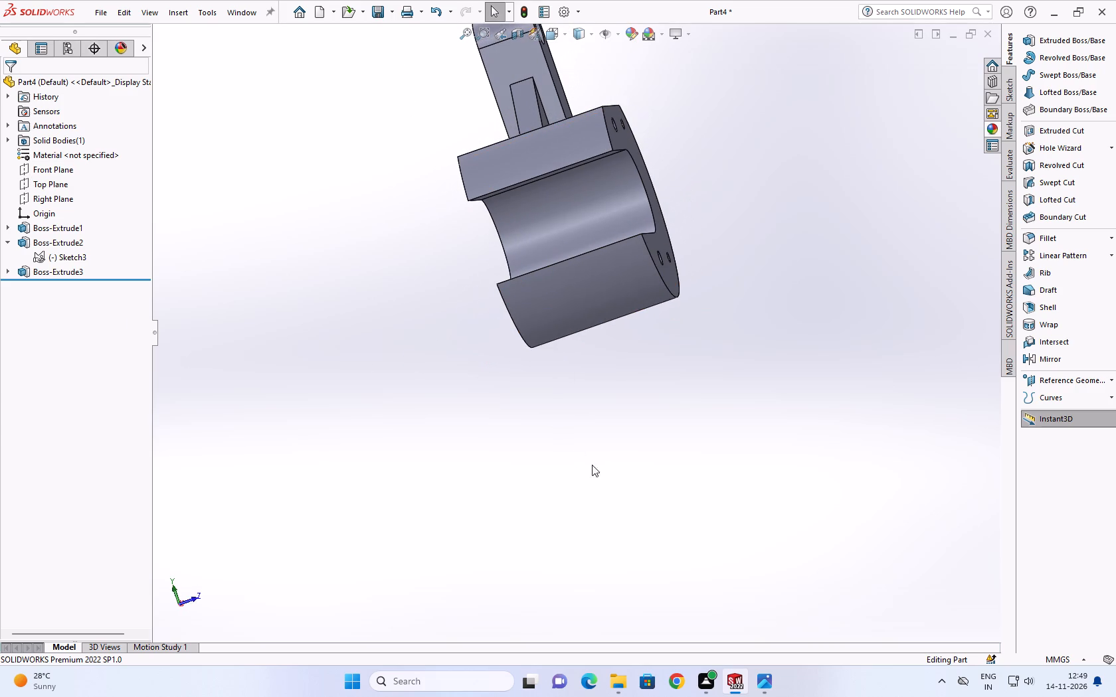
{"action": "left_click", "coordinate": [763, 687]}
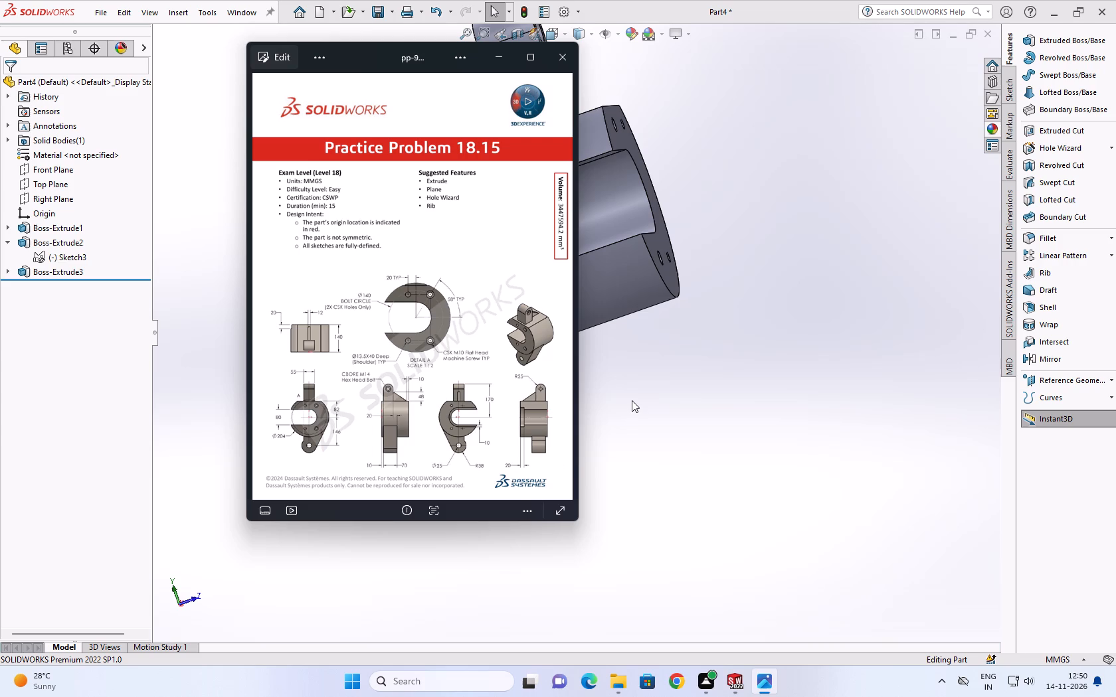
{"action": "scroll", "coordinate": [630, 376], "scroll_direction": "up", "scroll_amount": 2}
{"action": "left_click", "coordinate": [637, 376]}
{"action": "middle_click_drag", "start_coordinate": [631, 358], "coordinate": [641, 368]}
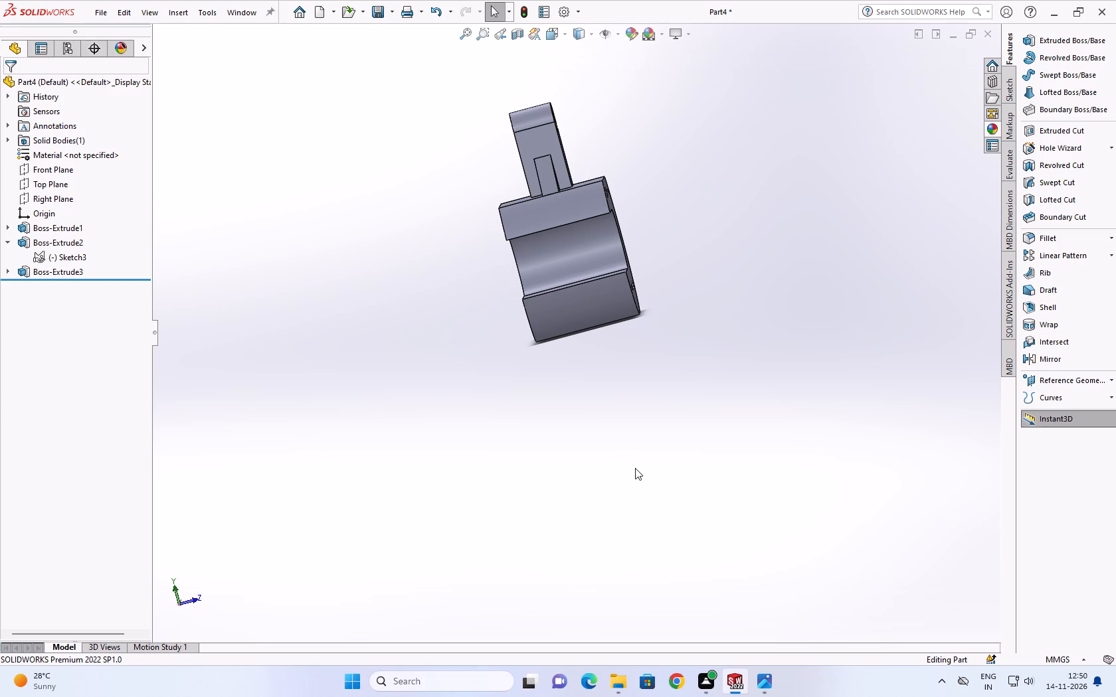
{"action": "left_click", "coordinate": [39, 194]}
{"action": "left_click", "coordinate": [50, 174]}
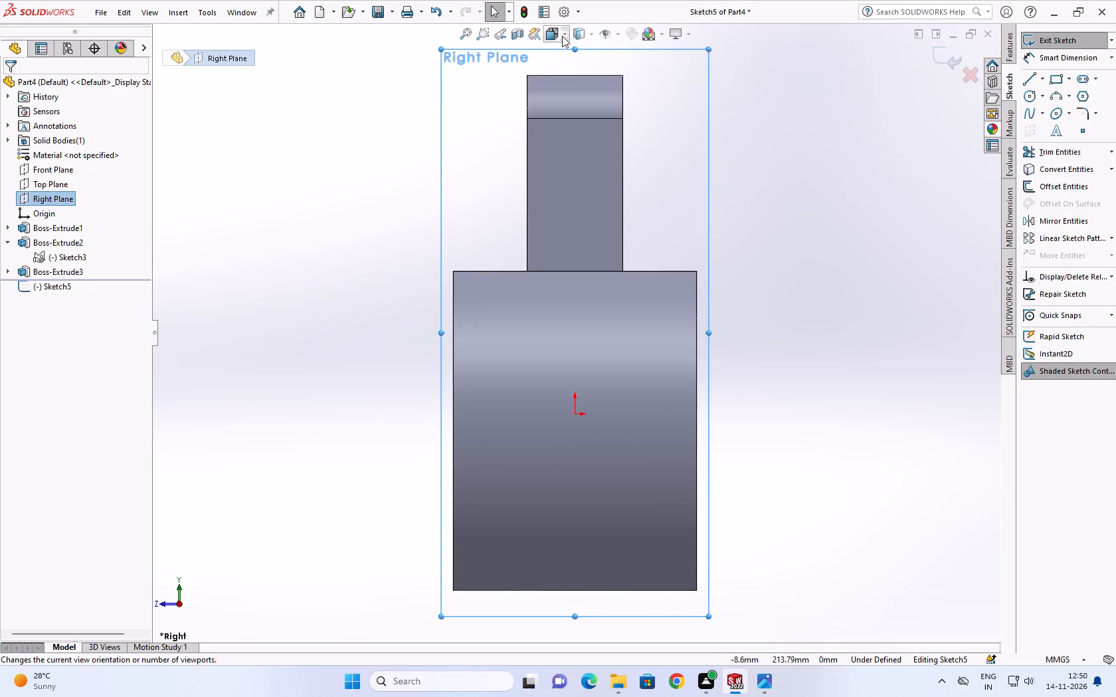
{"action": "left_click", "coordinate": [566, 35]}
{"action": "left_click", "coordinate": [628, 108]}
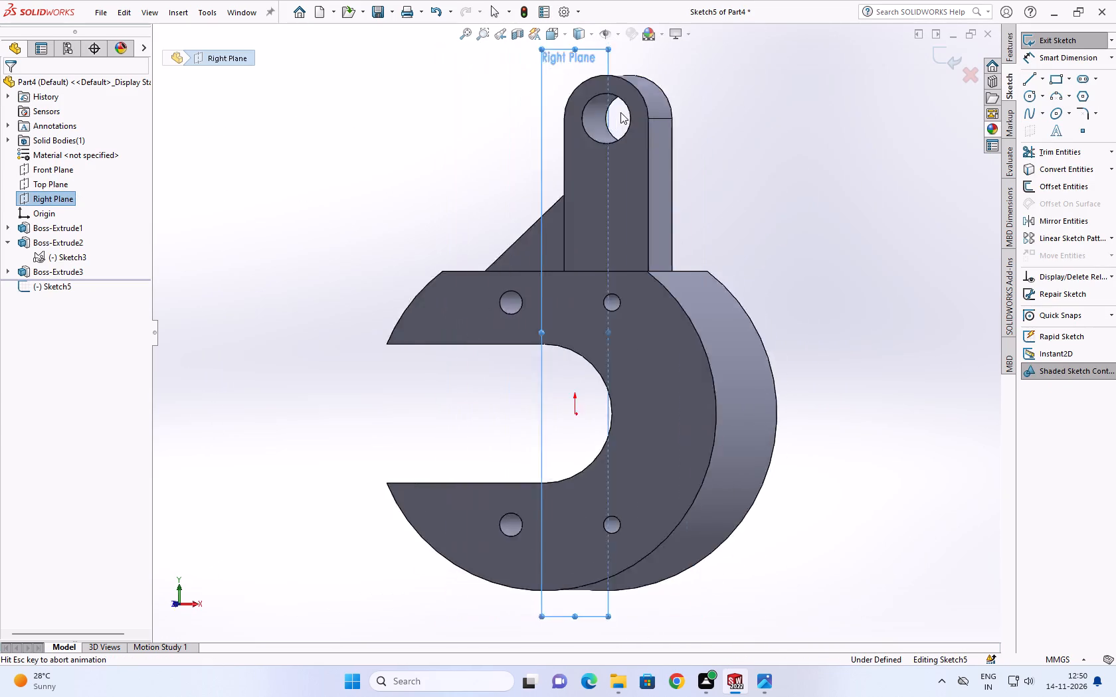
{"action": "scroll", "coordinate": [589, 366], "scroll_direction": "up", "scroll_amount": 2}
{"action": "scroll", "coordinate": [626, 421], "scroll_direction": "up", "scroll_amount": 3}
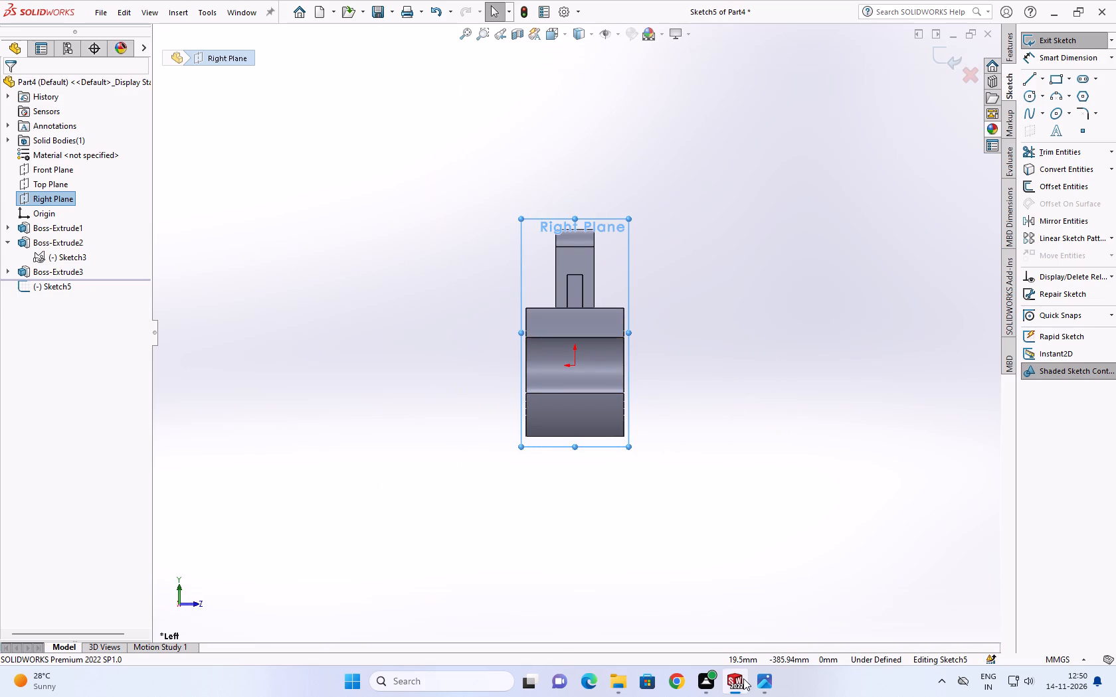
Check the drawing in Photos, then sketch two concentric circles below the clamp body, radii about 55 and 22 mm, vertically aligned with the origin.
{"action": "left_click", "coordinate": [764, 677]}
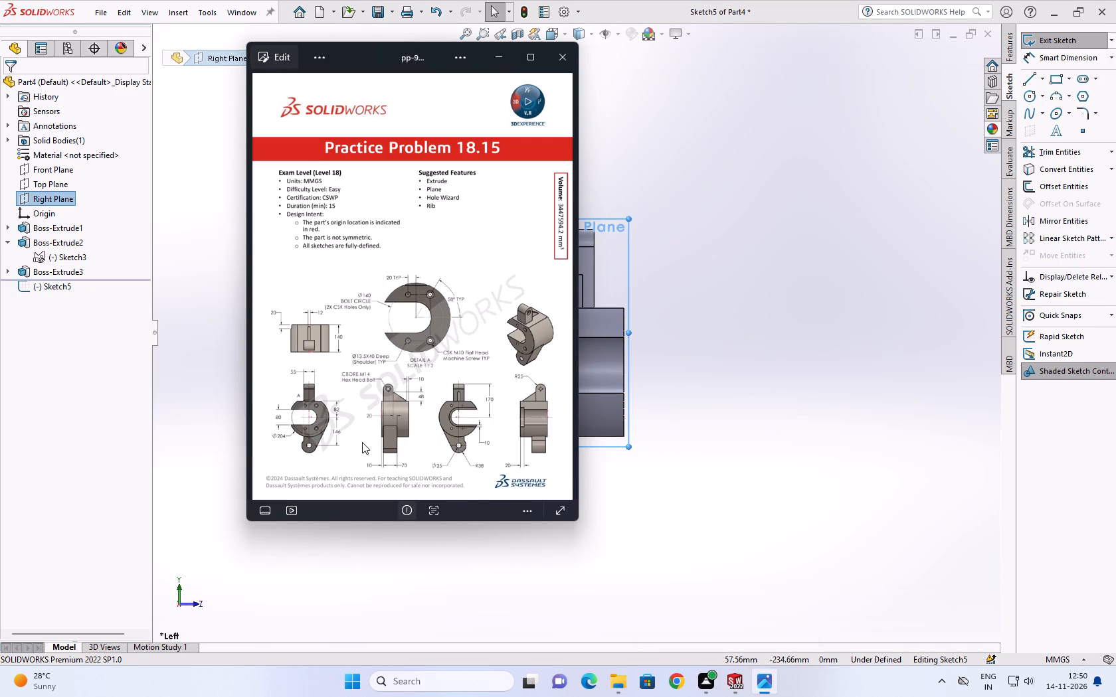
{"action": "scroll", "coordinate": [316, 445], "scroll_direction": "down", "scroll_amount": 2}
{"action": "left_click", "coordinate": [1027, 94]}
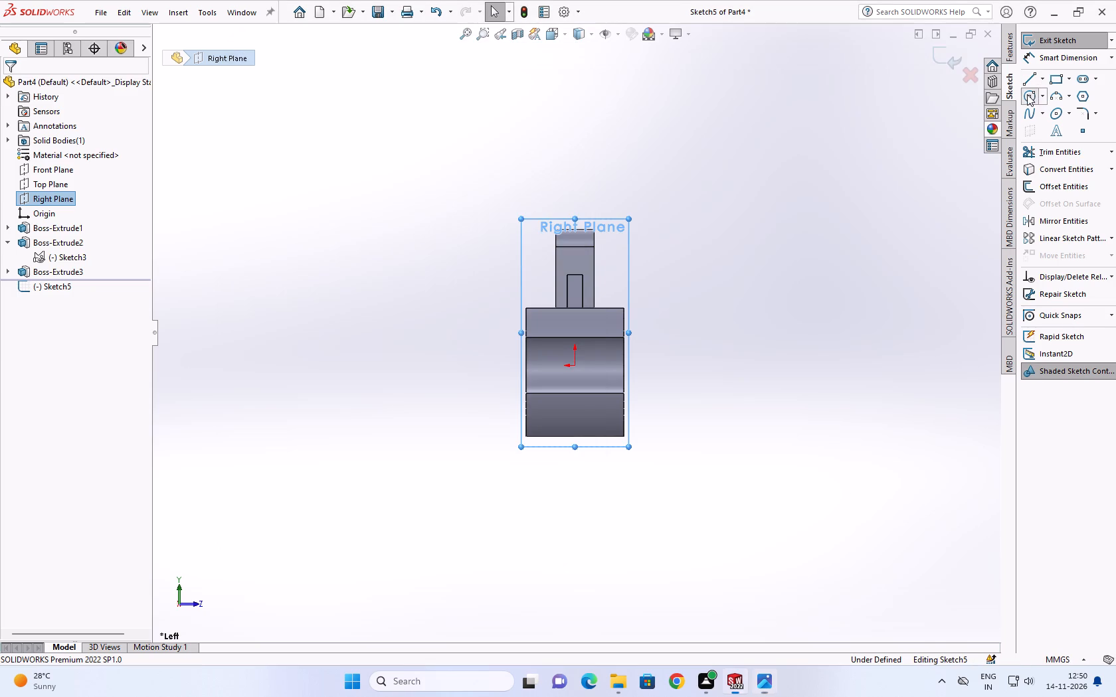
{"action": "left_click", "coordinate": [577, 476]}
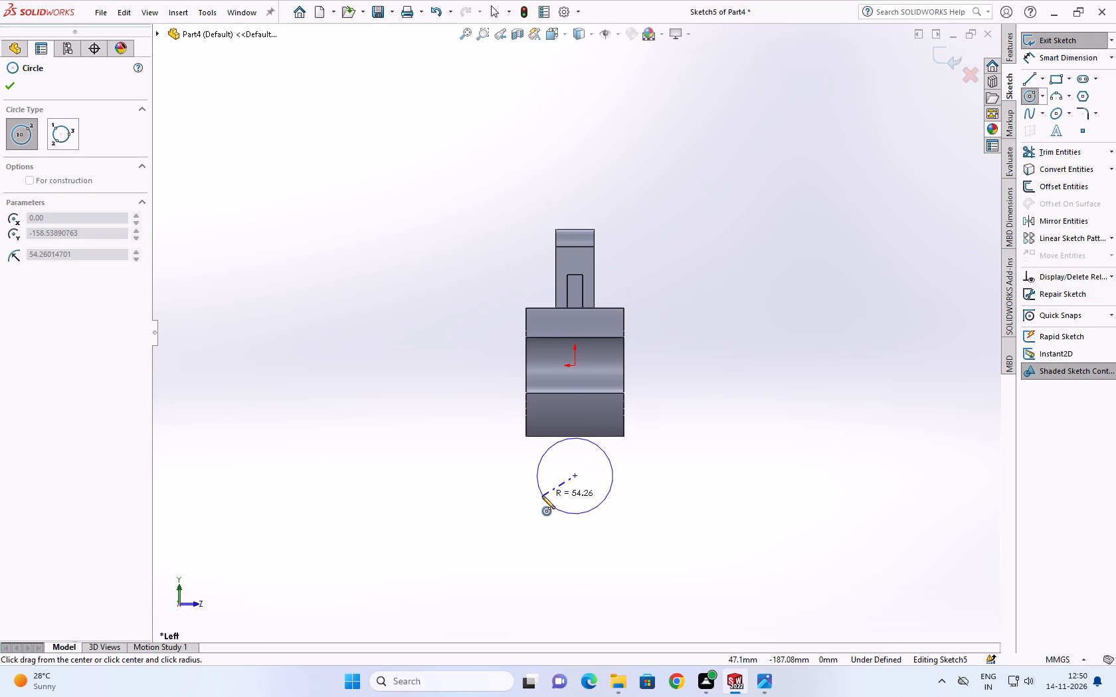
{"action": "left_click", "coordinate": [542, 496]}
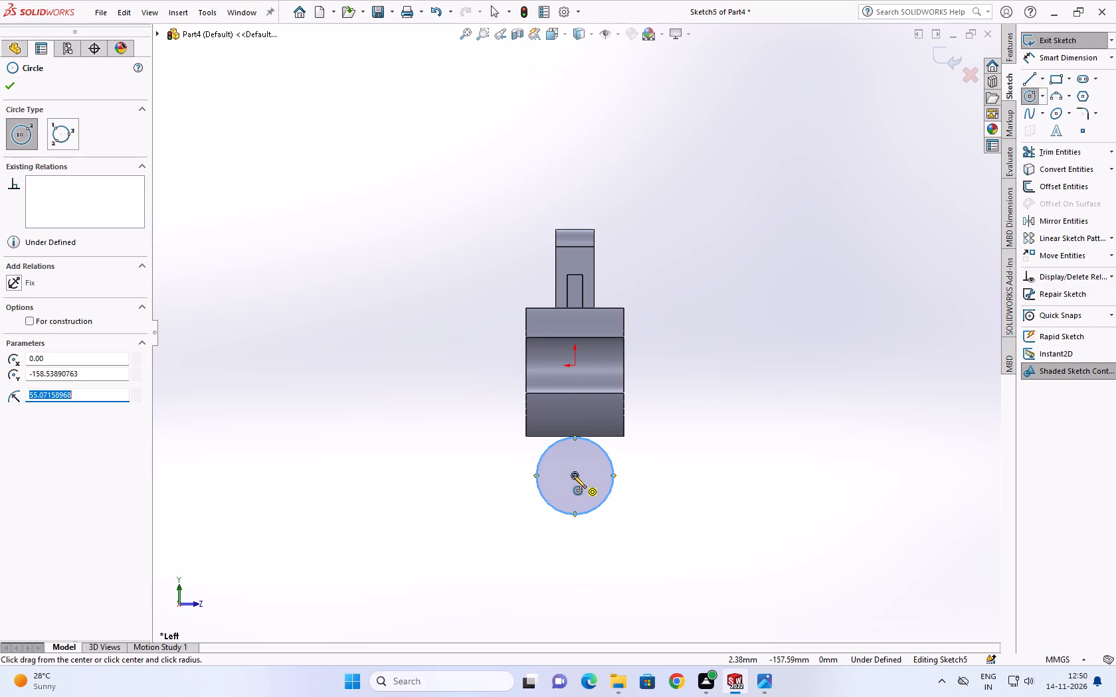
{"action": "left_click", "coordinate": [574, 475]}
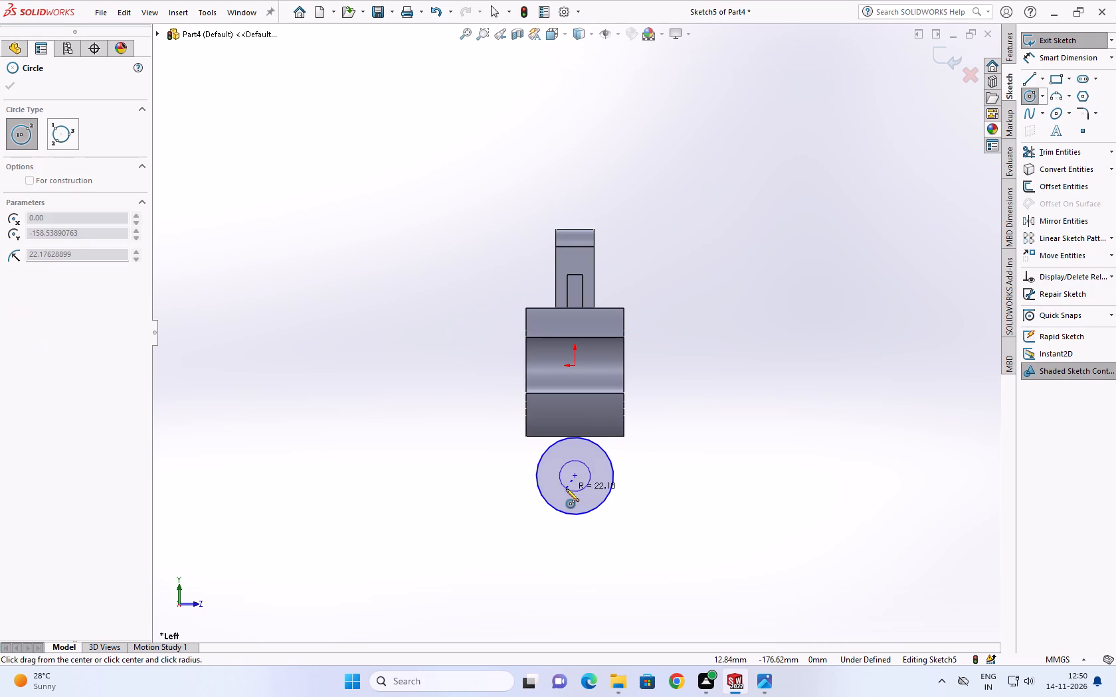
{"action": "left_click", "coordinate": [566, 489]}
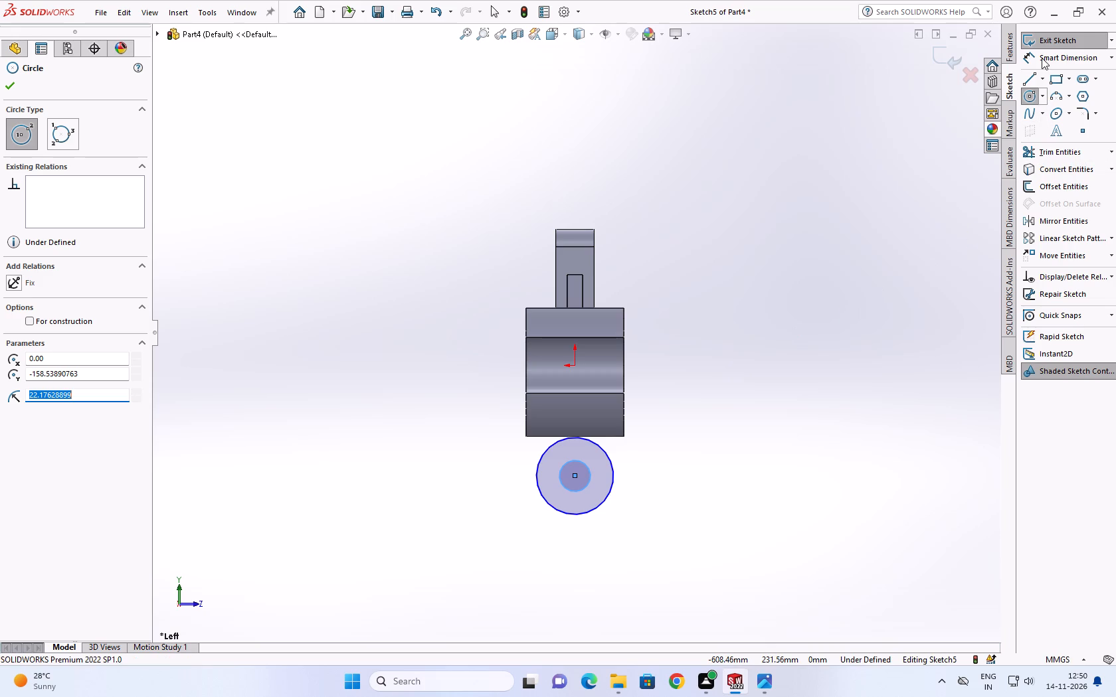
Dimension the outer circle's diameter as 76 mm and the inner circle's diameter as 25 mm.
{"action": "left_click", "coordinate": [1042, 58]}
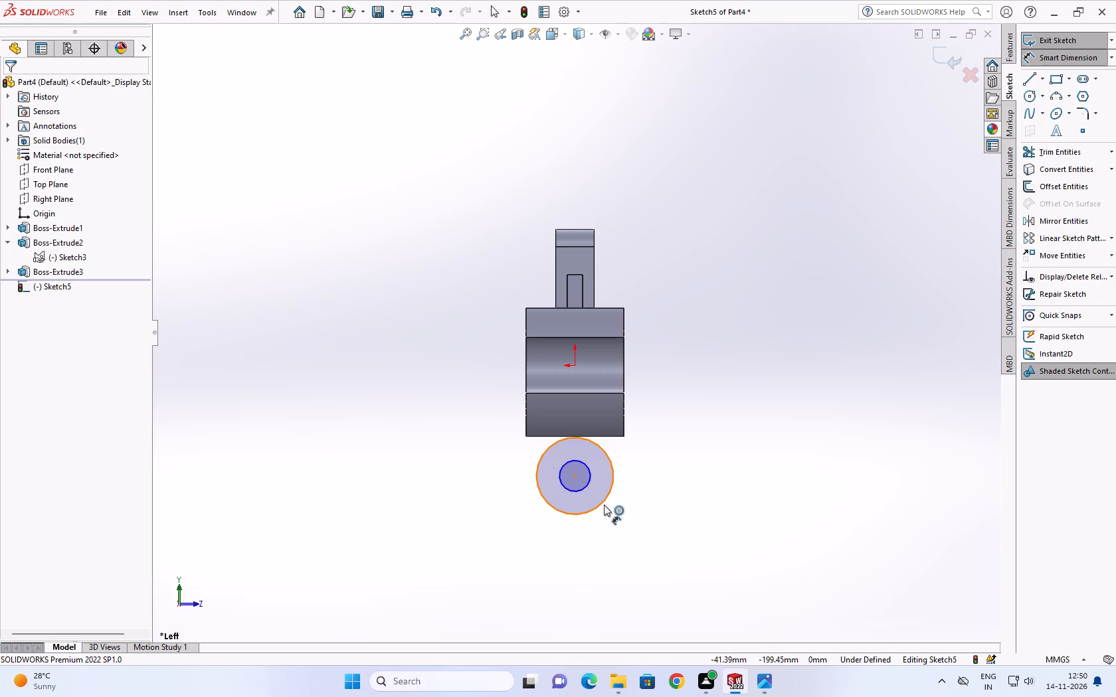
{"action": "left_click", "coordinate": [604, 504]}
{"action": "left_click", "coordinate": [624, 515]}
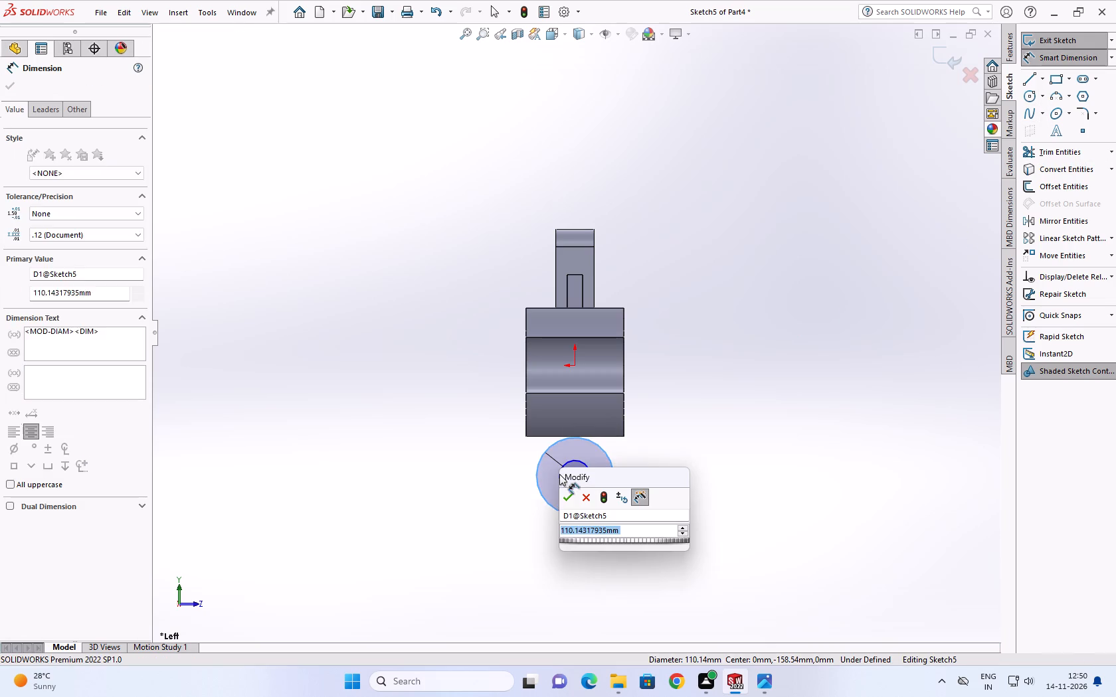
{"action": "type", "text": "76"}
{"action": "key", "text": "Return"}
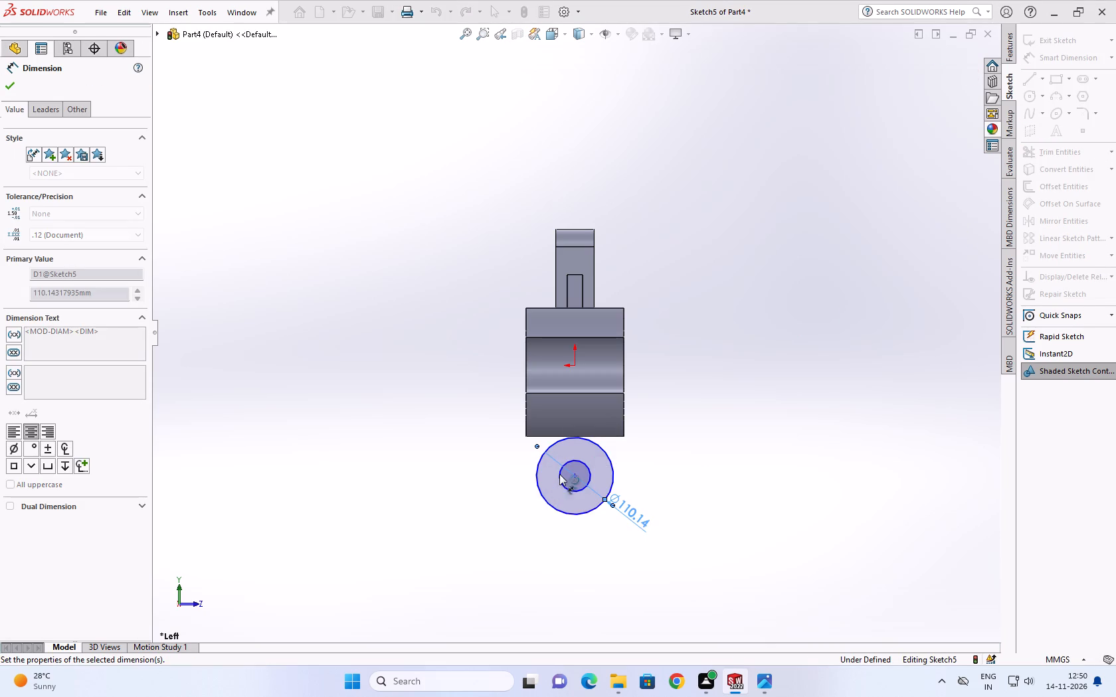
{"action": "left_click", "coordinate": [581, 493]}
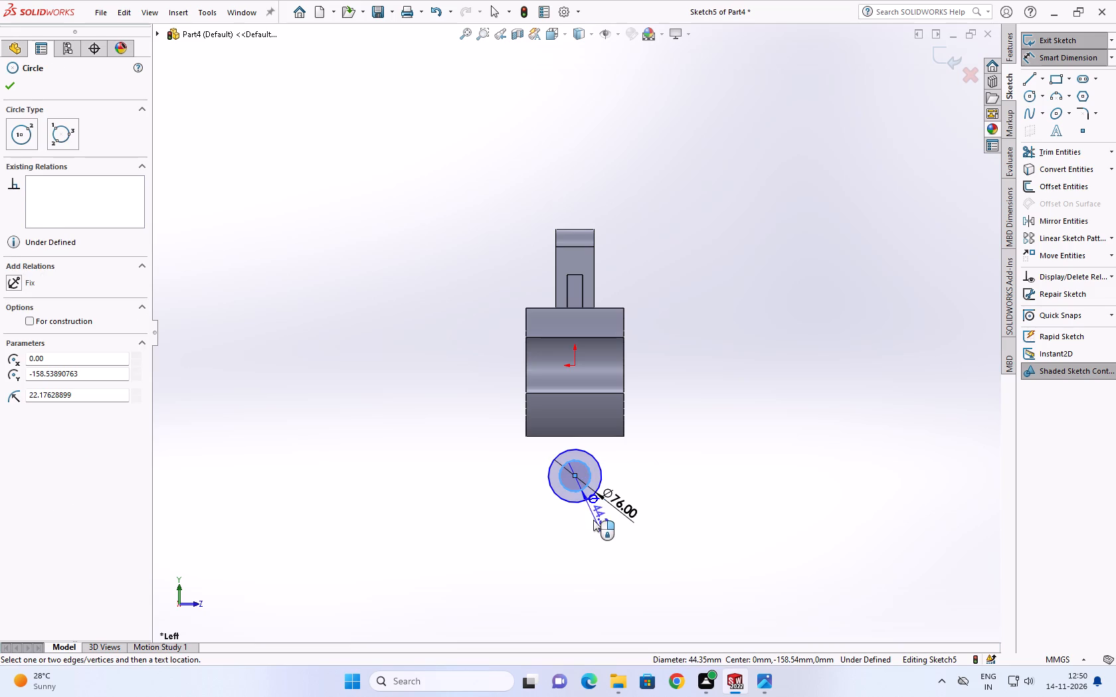
{"action": "left_click", "coordinate": [595, 528]}
{"action": "type", "text": "24"}
{"action": "key", "text": "BackSpace"}
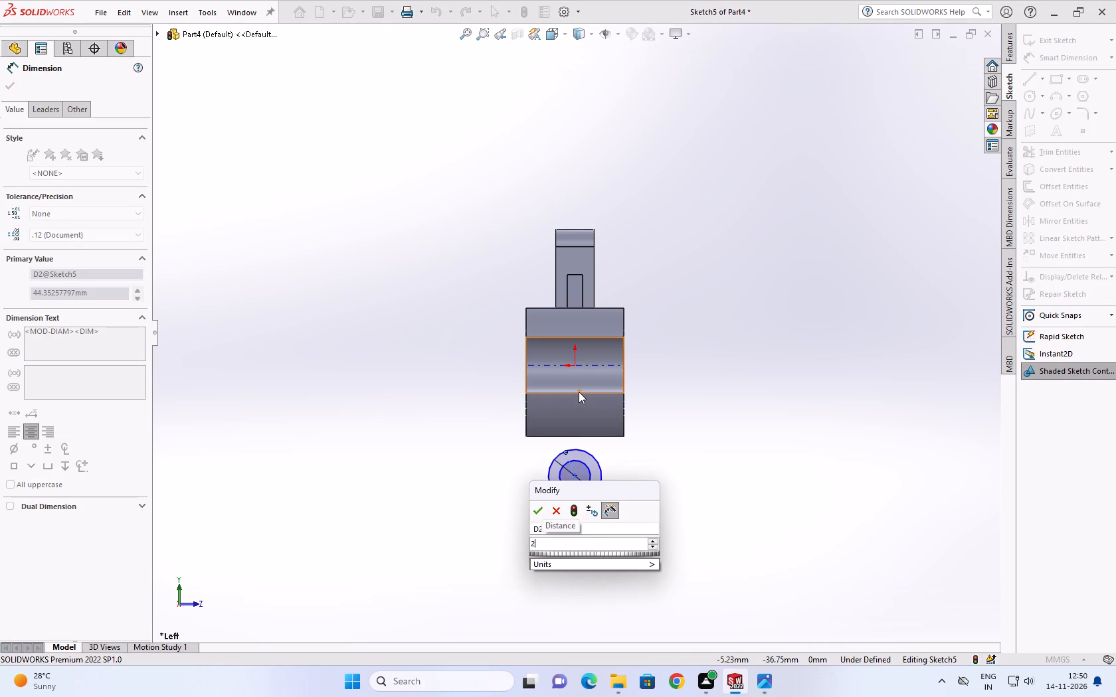
{"action": "key", "text": "5"}
{"action": "key", "text": "Return"}
Switch to Photos to examine the lower lug's position and dimensions in the reference drawing's views, and return to SOLIDWORKS.
{"action": "scroll", "coordinate": [529, 433], "scroll_direction": "down", "scroll_amount": 1}
{"action": "scroll", "coordinate": [667, 555], "scroll_direction": "down", "scroll_amount": 2}
{"action": "left_click", "coordinate": [760, 681]}
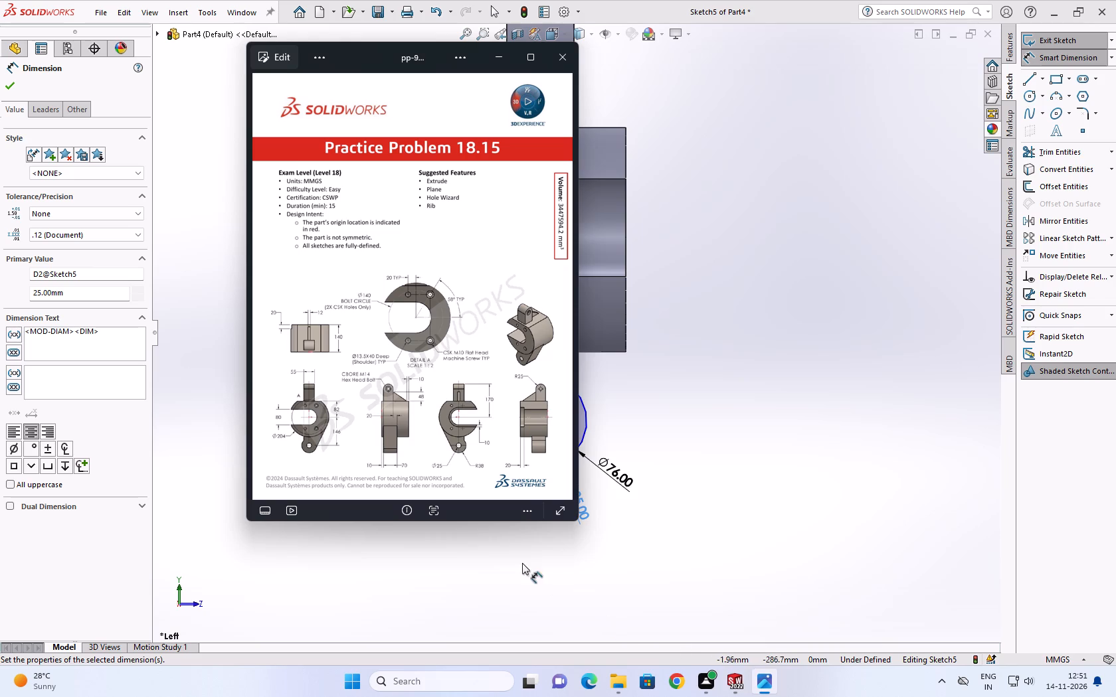
{"action": "scroll", "coordinate": [517, 553], "scroll_direction": "up", "scroll_amount": 1}
{"action": "scroll", "coordinate": [377, 468], "scroll_direction": "up", "scroll_amount": 2}
{"action": "scroll", "coordinate": [274, 429], "scroll_direction": "up", "scroll_amount": 4}
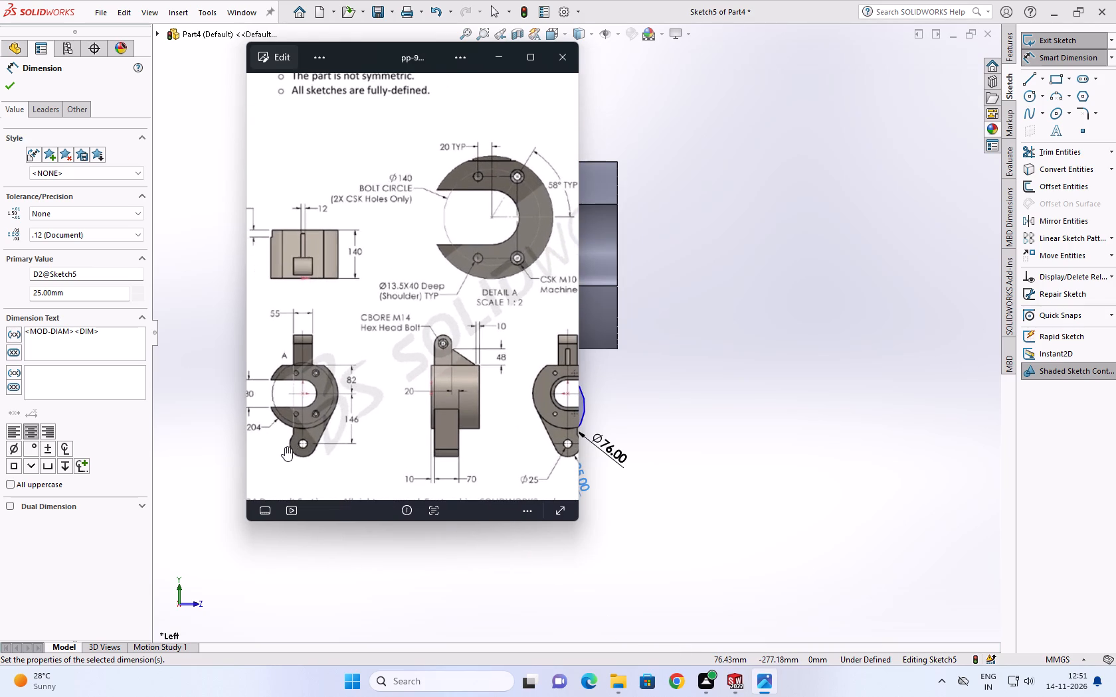
{"action": "scroll", "coordinate": [286, 455], "scroll_direction": "down", "scroll_amount": 3}
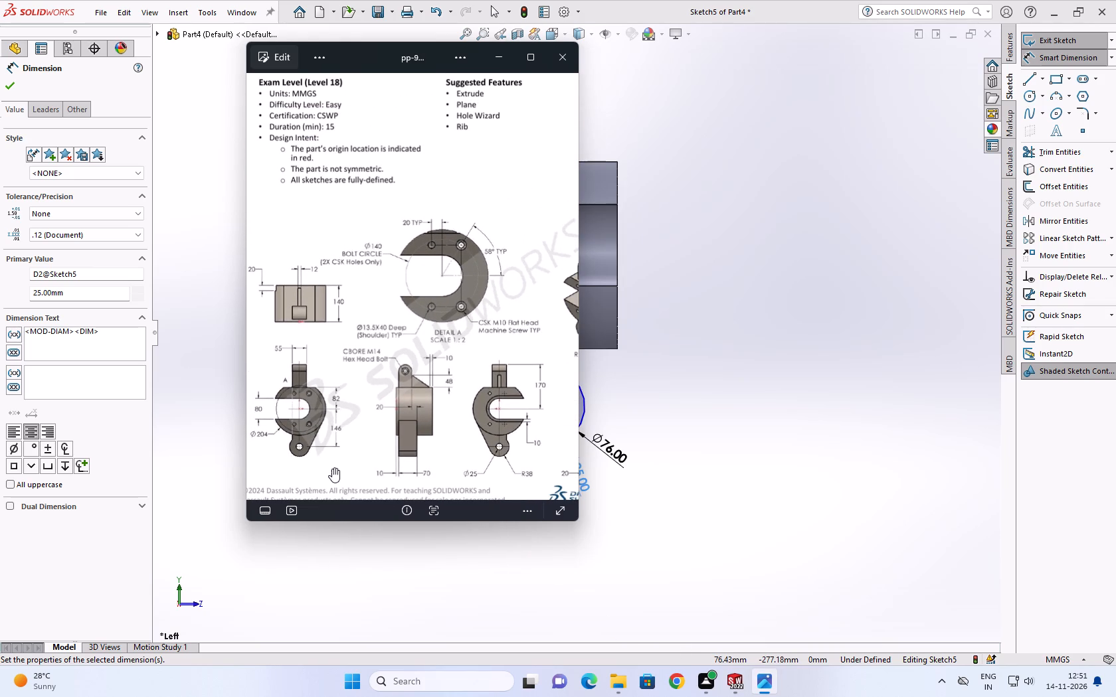
{"action": "scroll", "coordinate": [470, 468], "scroll_direction": "down", "scroll_amount": 1}
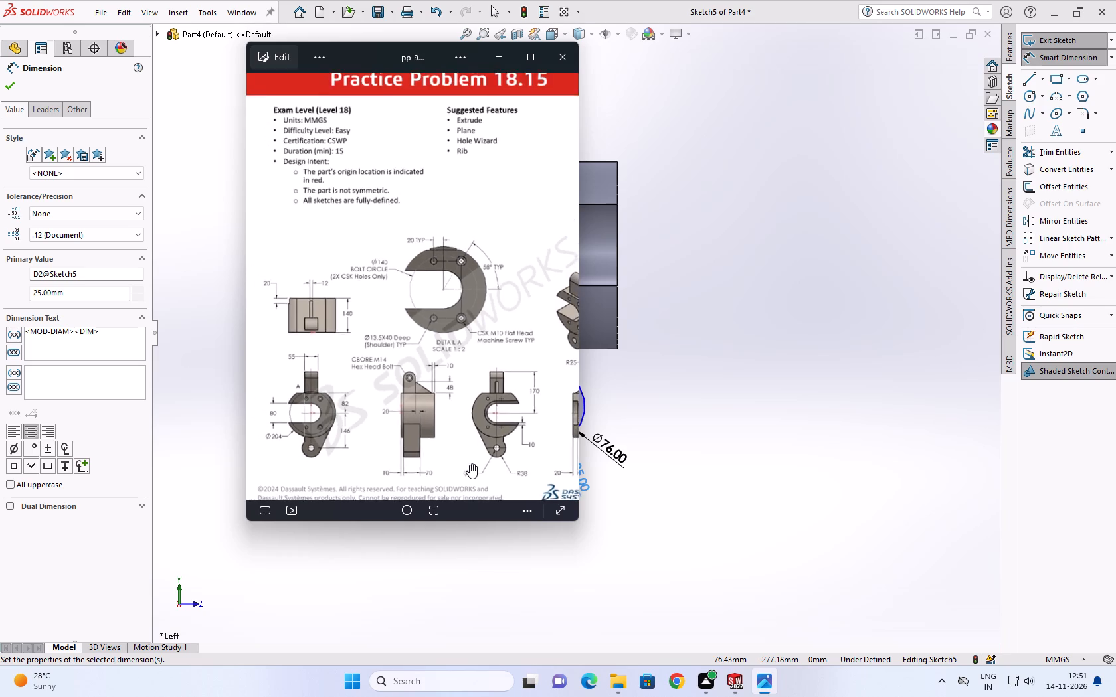
{"action": "scroll", "coordinate": [475, 457], "scroll_direction": "down", "scroll_amount": 1}
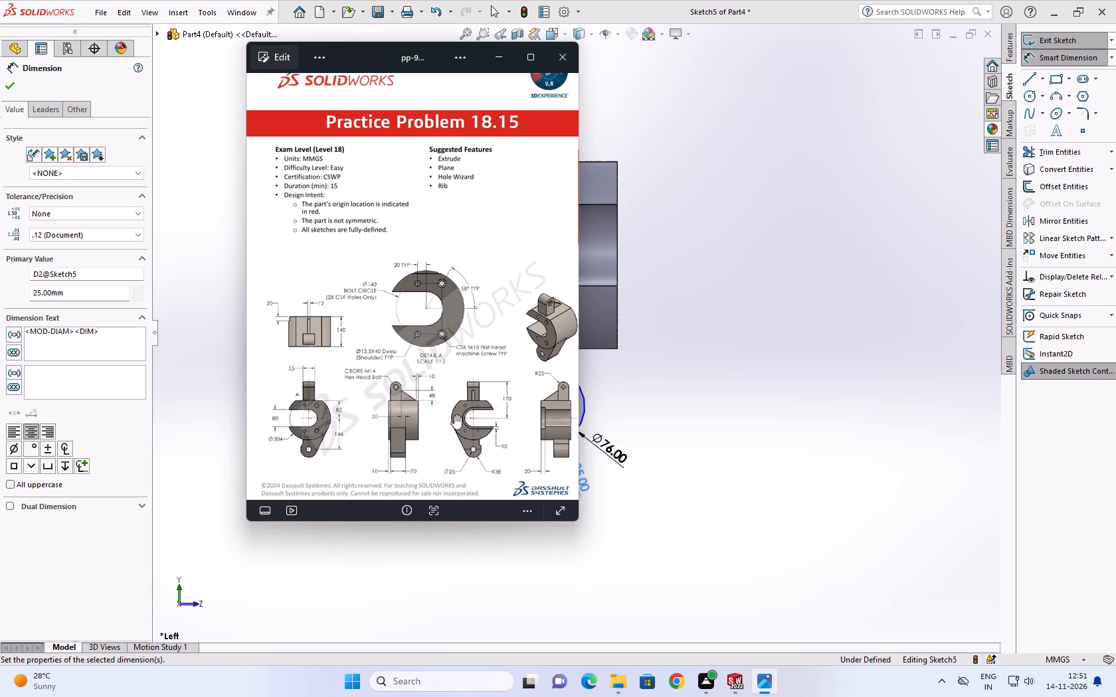
{"action": "scroll", "coordinate": [476, 424], "scroll_direction": "up", "scroll_amount": 3}
{"action": "scroll", "coordinate": [504, 456], "scroll_direction": "down", "scroll_amount": 6}
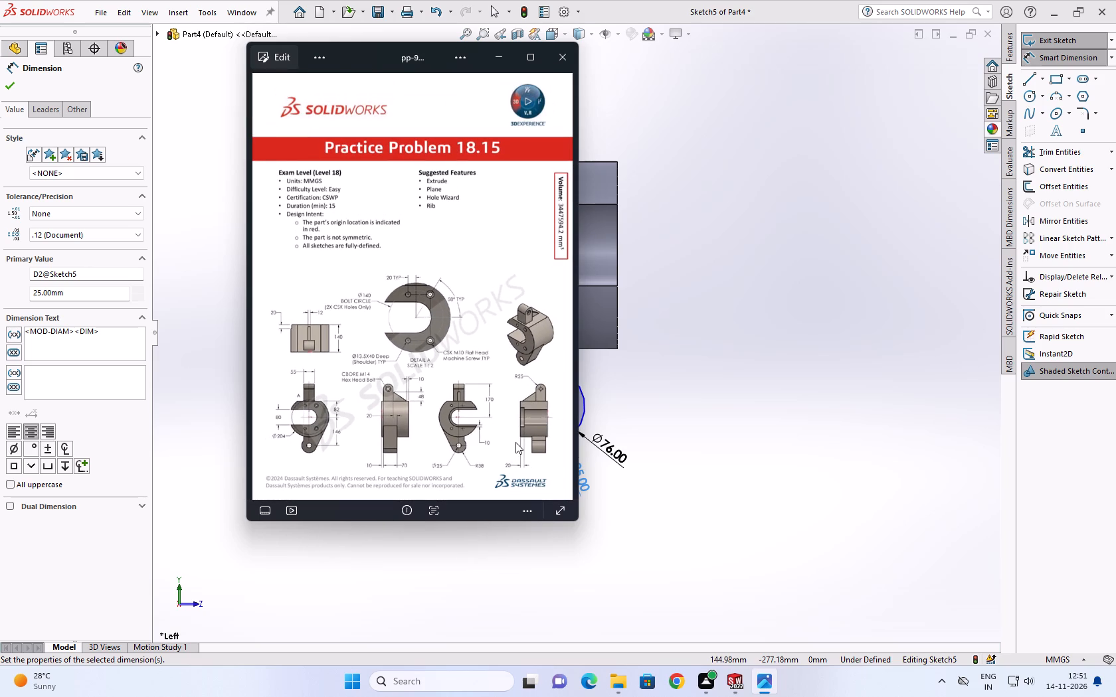
{"action": "scroll", "coordinate": [515, 442], "scroll_direction": "down", "scroll_amount": 1}
{"action": "scroll", "coordinate": [381, 468], "scroll_direction": "up", "scroll_amount": 1}
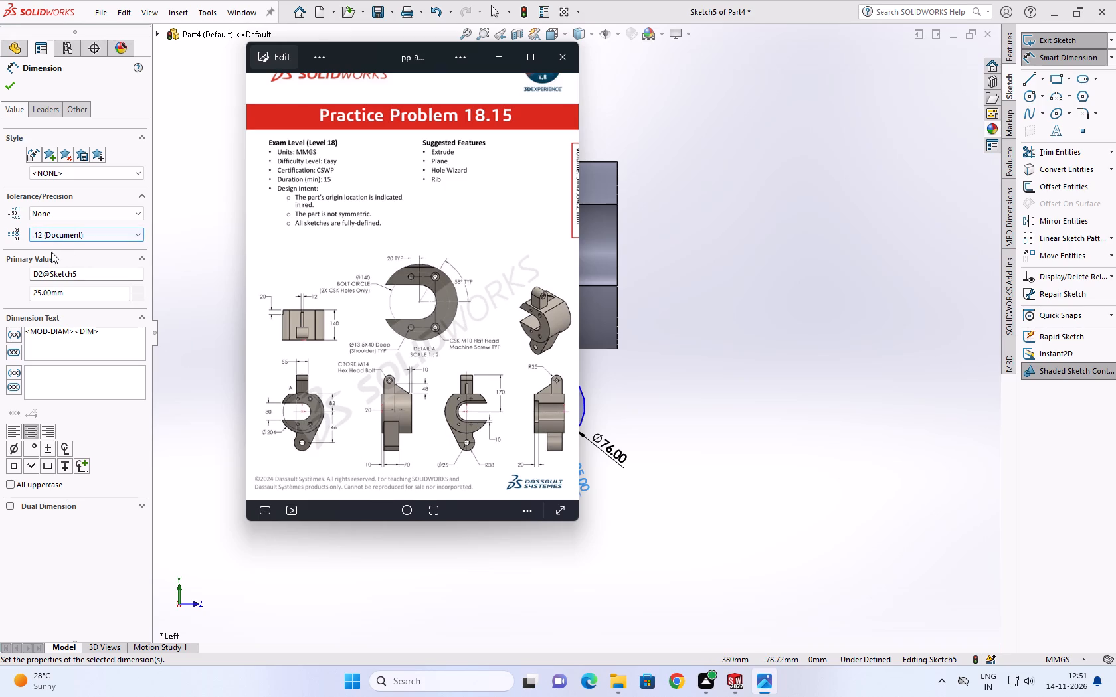
{"action": "key", "text": "Escape"}
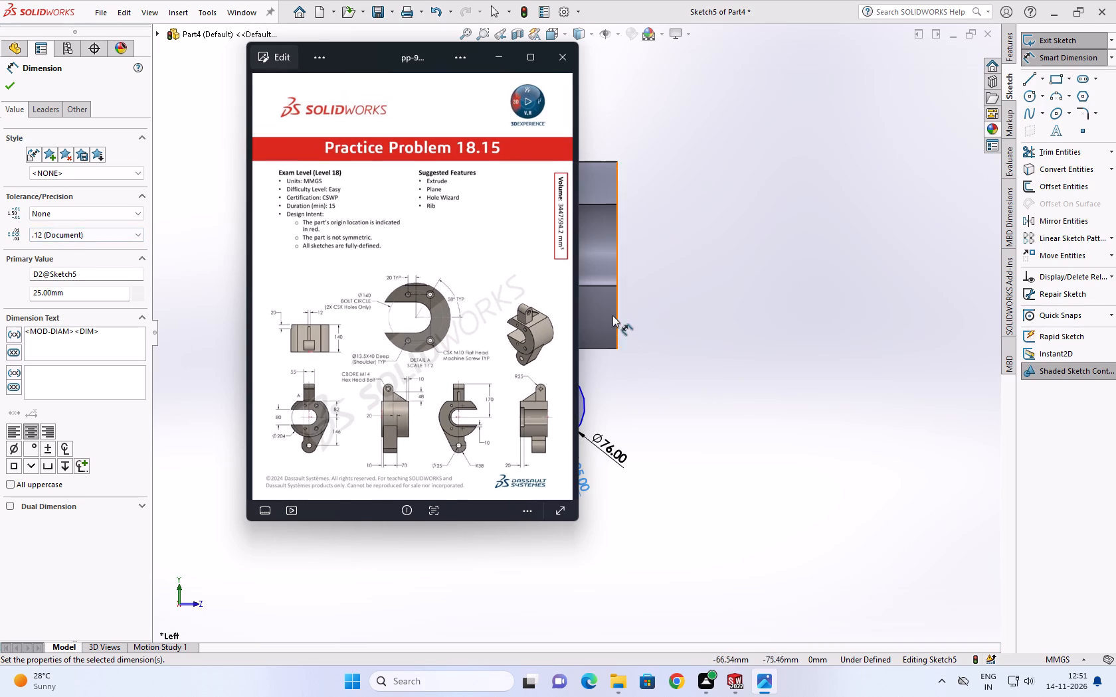
{"action": "left_click", "coordinate": [779, 332]}
Dimension the distance from the origin down to the concentric circles' centre as 140 mm.
{"action": "scroll", "coordinate": [531, 147], "scroll_direction": "down", "scroll_amount": 3}
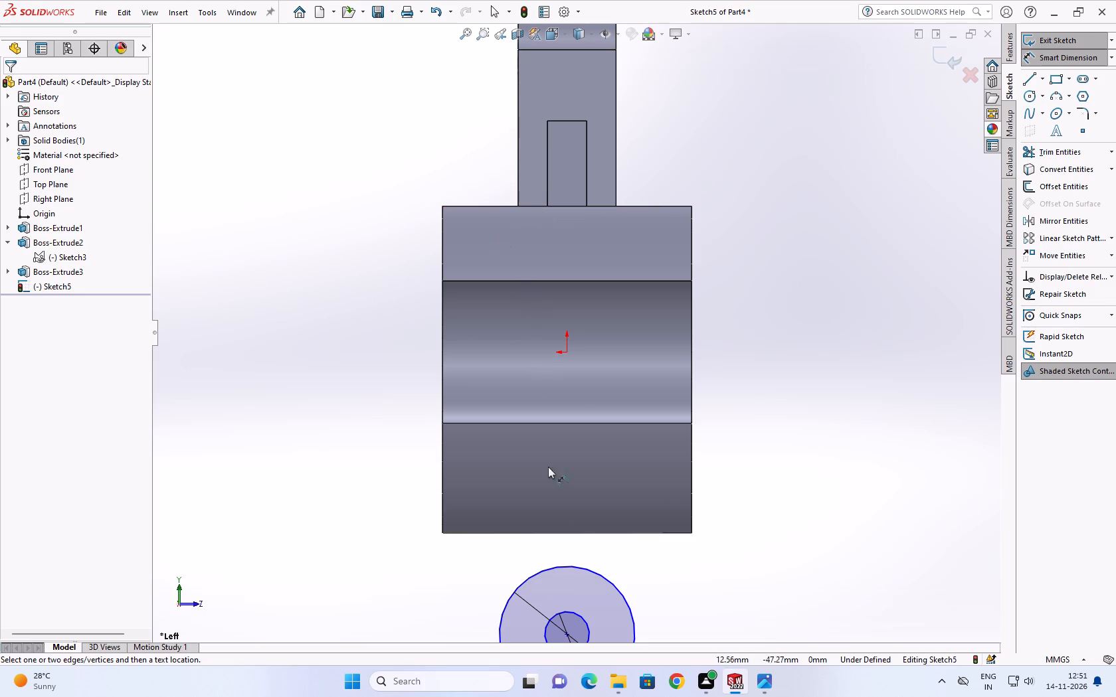
{"action": "left_click", "coordinate": [567, 634]}
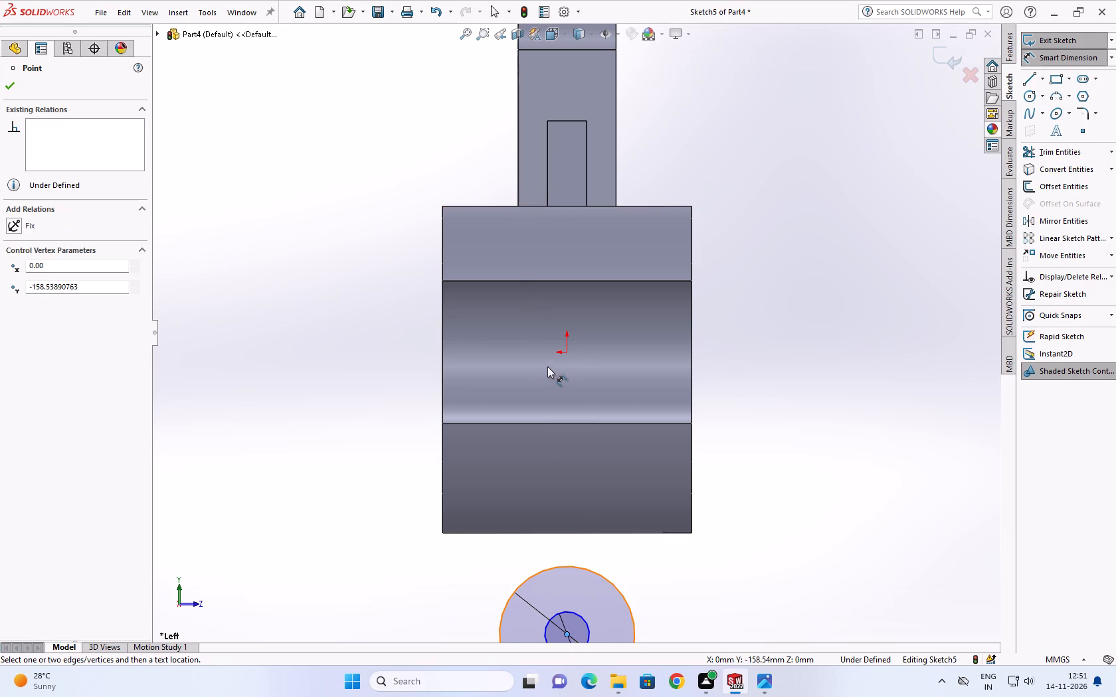
{"action": "left_click", "coordinate": [569, 351], "text": "ctrl"}
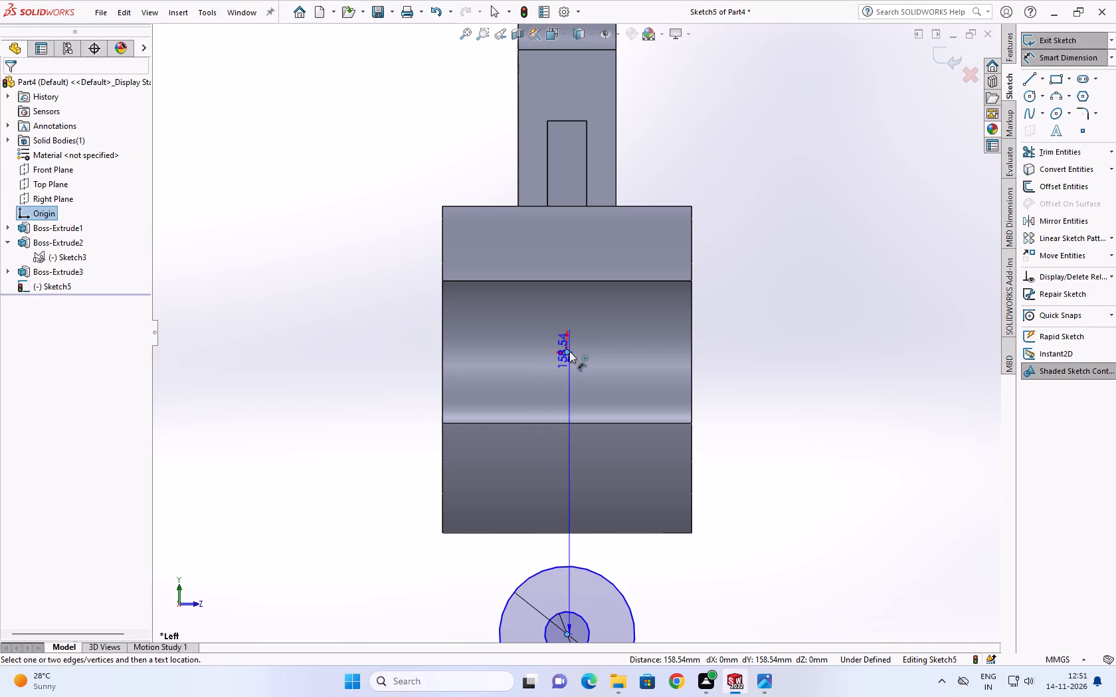
{"action": "left_click", "coordinate": [253, 379]}
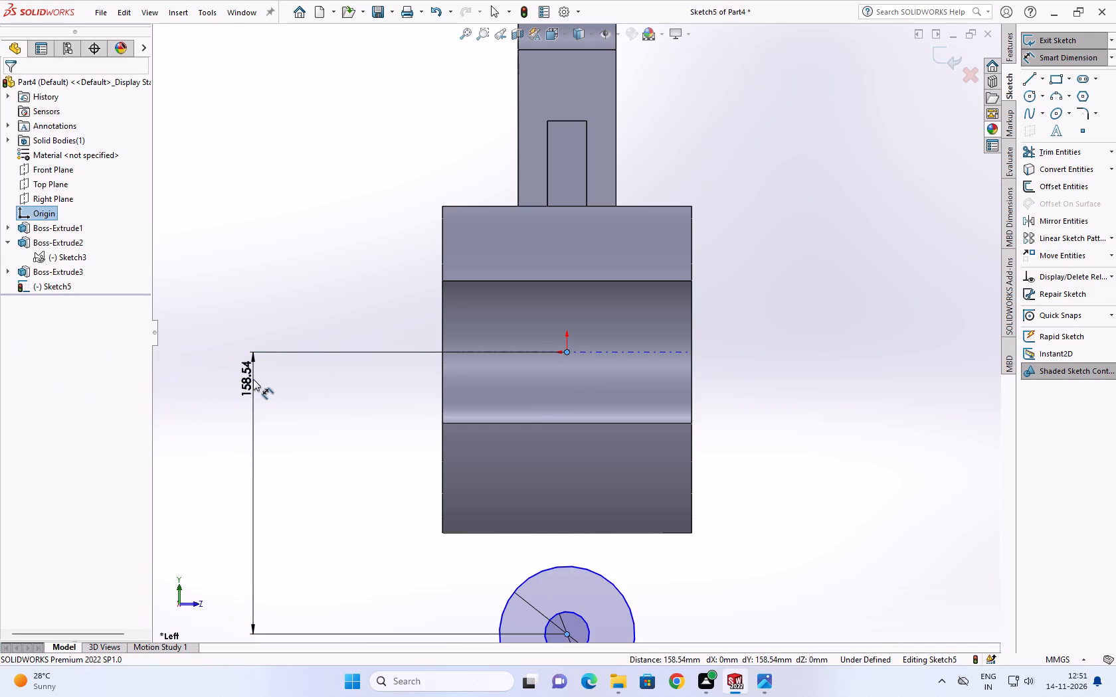
{"action": "type", "text": "140"}
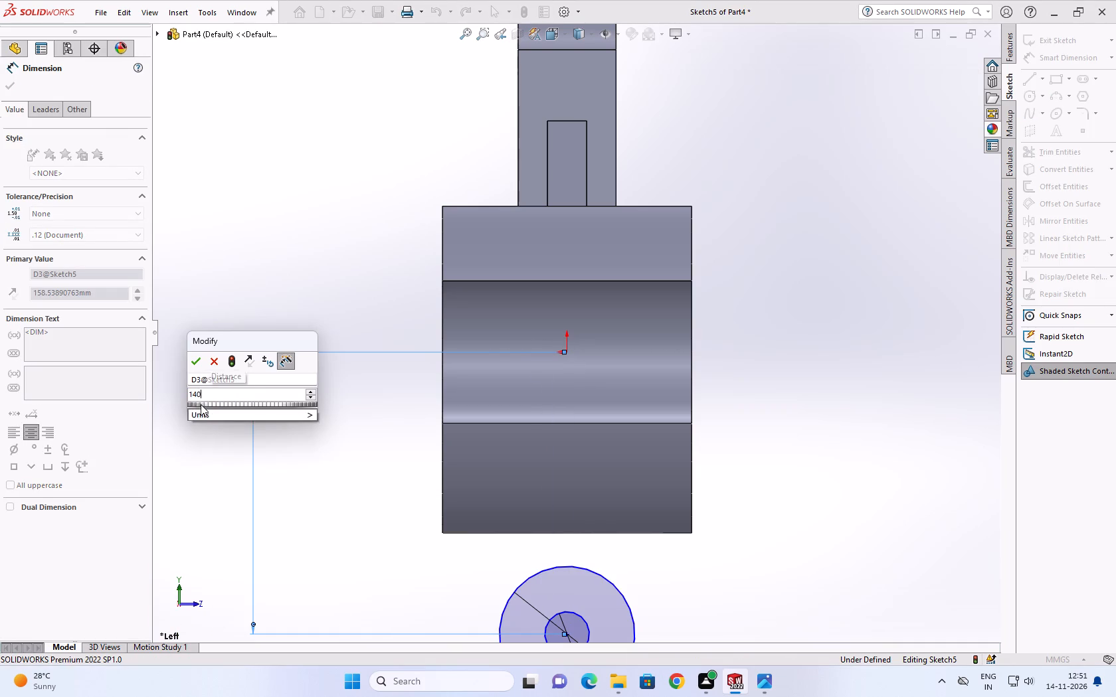
{"action": "key", "text": "Return"}
{"action": "scroll", "coordinate": [233, 441], "scroll_direction": "down", "scroll_amount": 1}
{"action": "scroll", "coordinate": [344, 463], "scroll_direction": "up", "scroll_amount": 3}
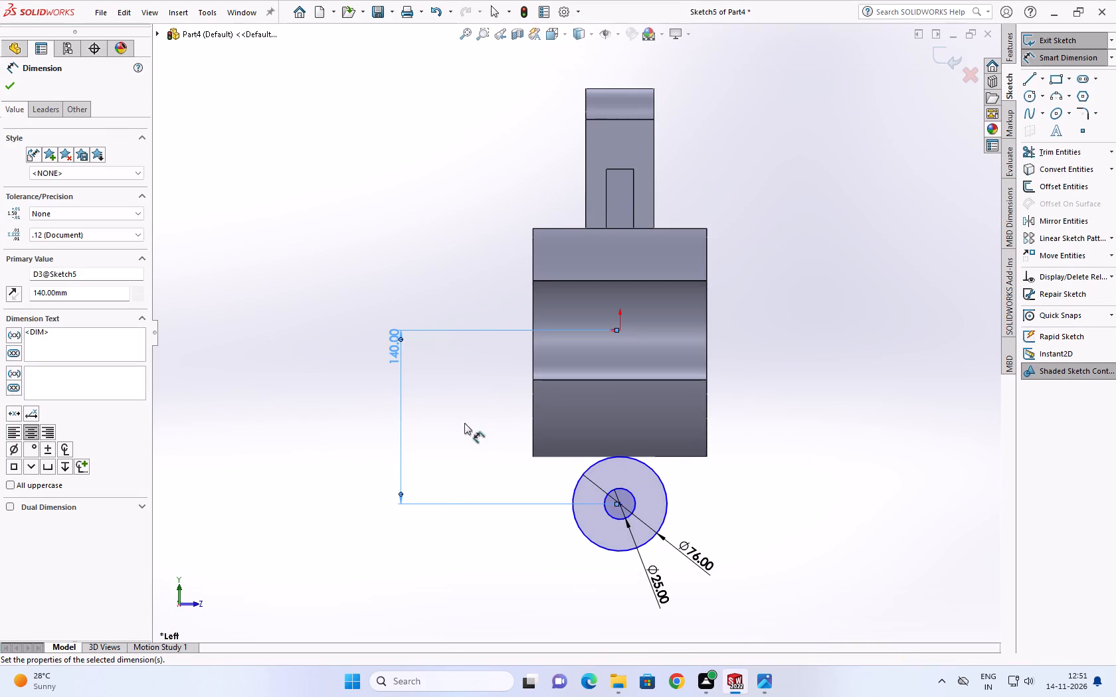
{"action": "left_click", "coordinate": [14, 88]}
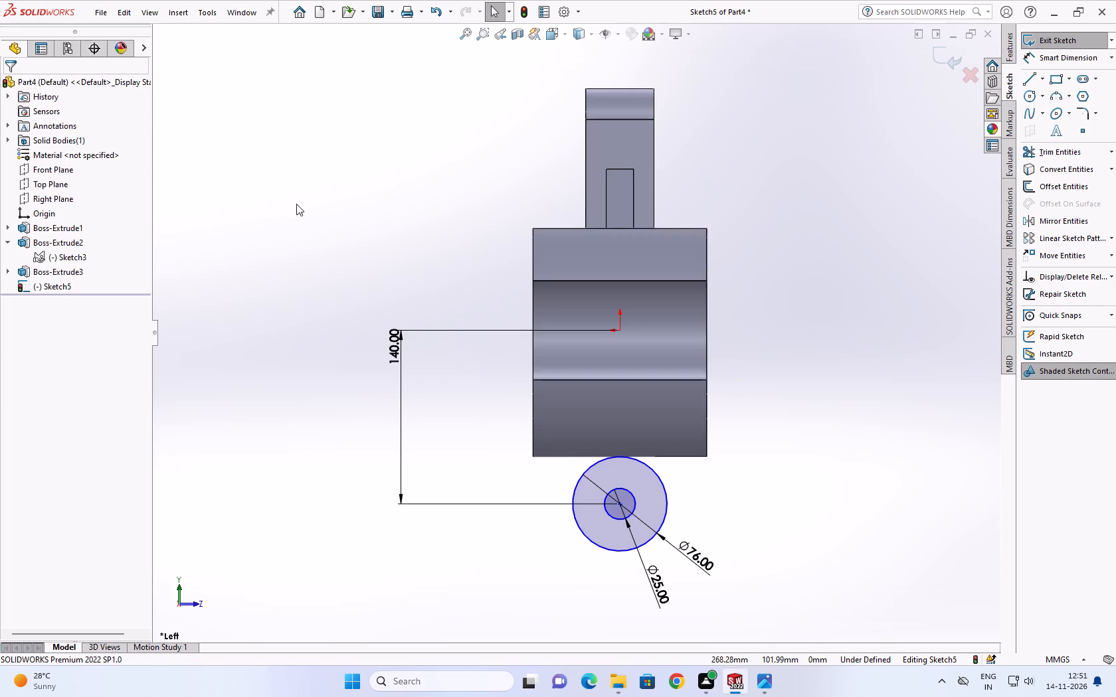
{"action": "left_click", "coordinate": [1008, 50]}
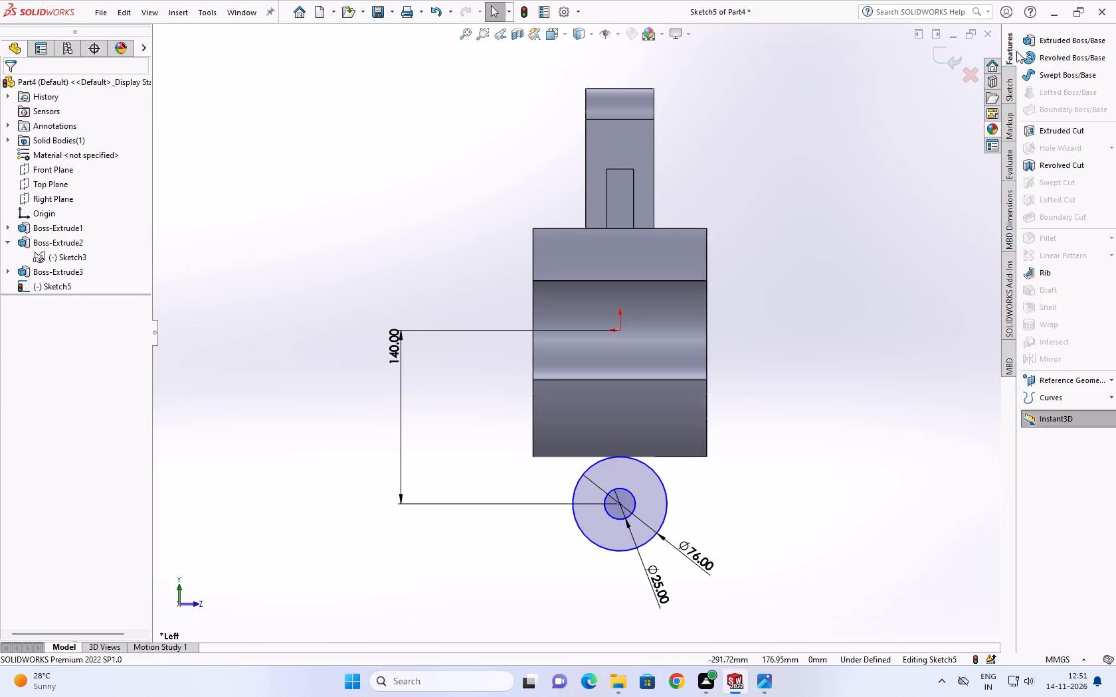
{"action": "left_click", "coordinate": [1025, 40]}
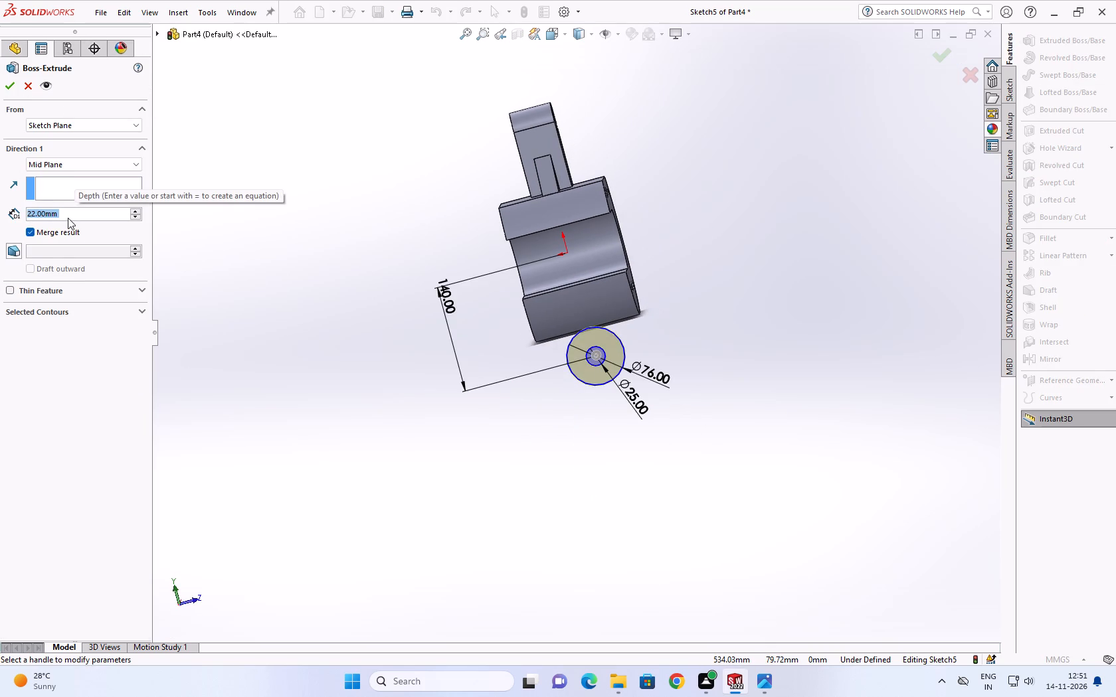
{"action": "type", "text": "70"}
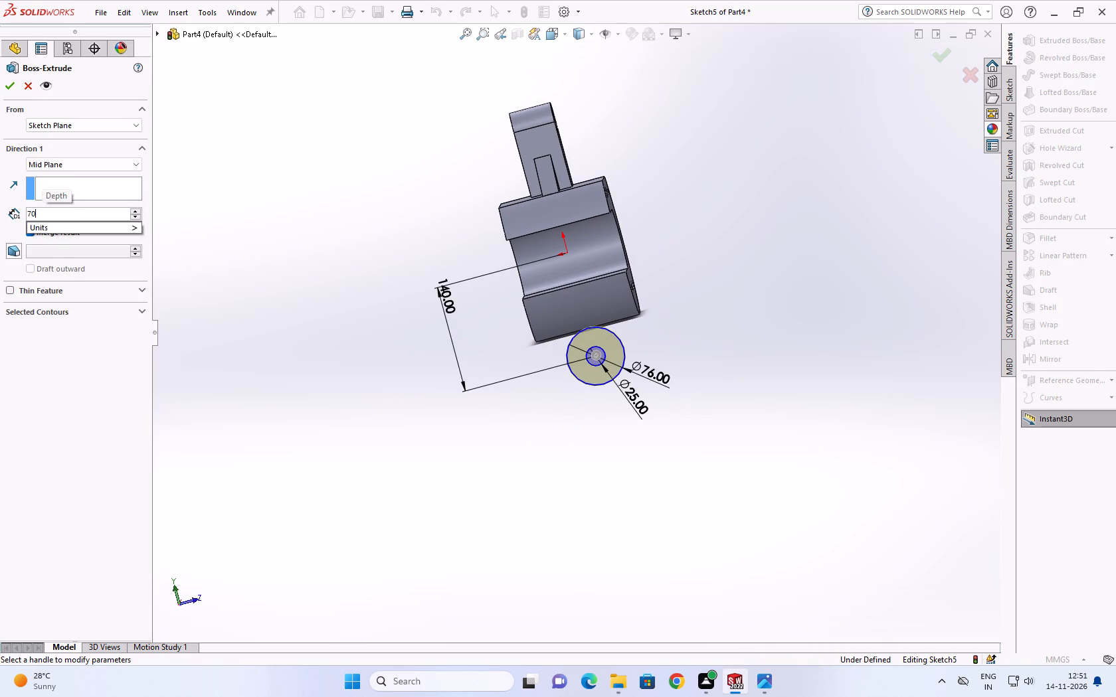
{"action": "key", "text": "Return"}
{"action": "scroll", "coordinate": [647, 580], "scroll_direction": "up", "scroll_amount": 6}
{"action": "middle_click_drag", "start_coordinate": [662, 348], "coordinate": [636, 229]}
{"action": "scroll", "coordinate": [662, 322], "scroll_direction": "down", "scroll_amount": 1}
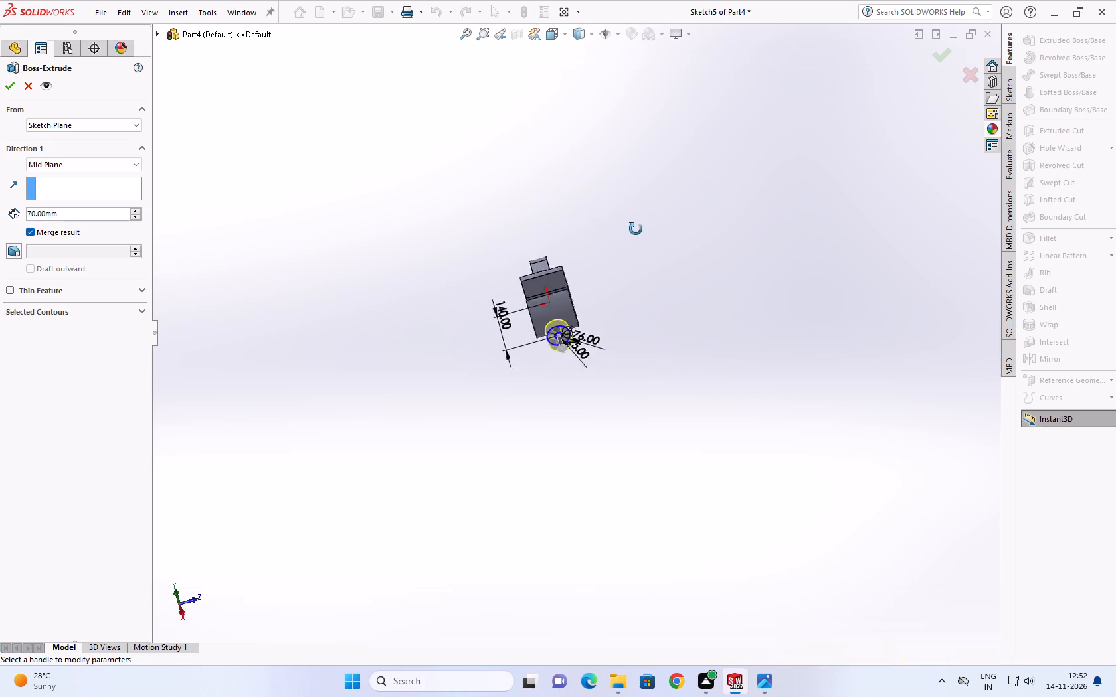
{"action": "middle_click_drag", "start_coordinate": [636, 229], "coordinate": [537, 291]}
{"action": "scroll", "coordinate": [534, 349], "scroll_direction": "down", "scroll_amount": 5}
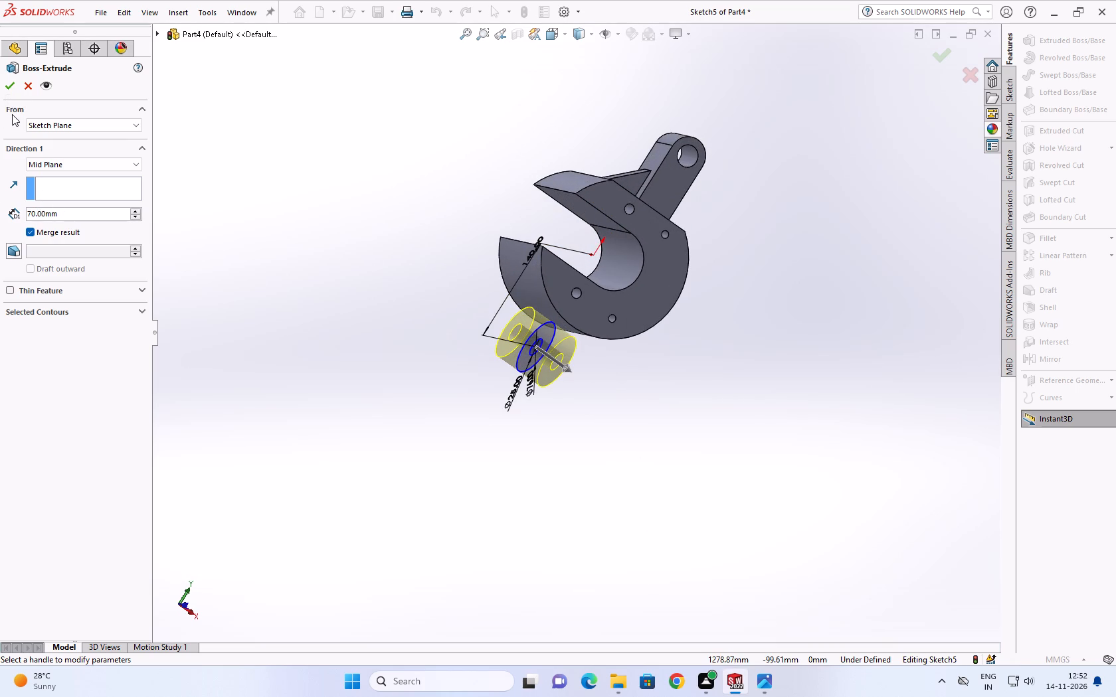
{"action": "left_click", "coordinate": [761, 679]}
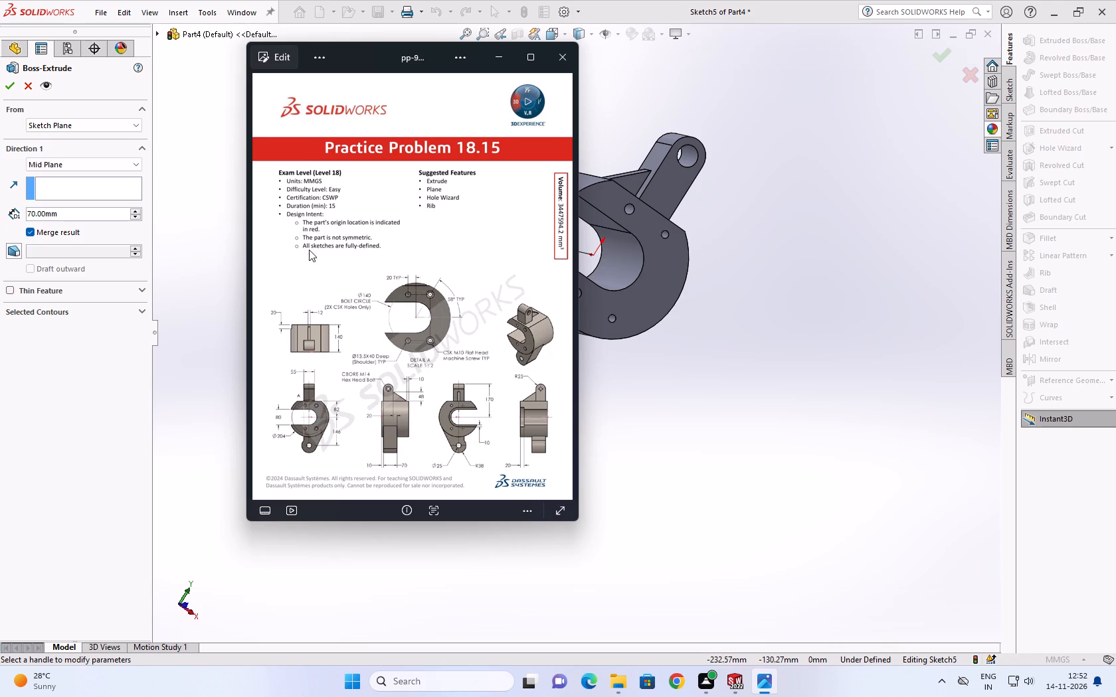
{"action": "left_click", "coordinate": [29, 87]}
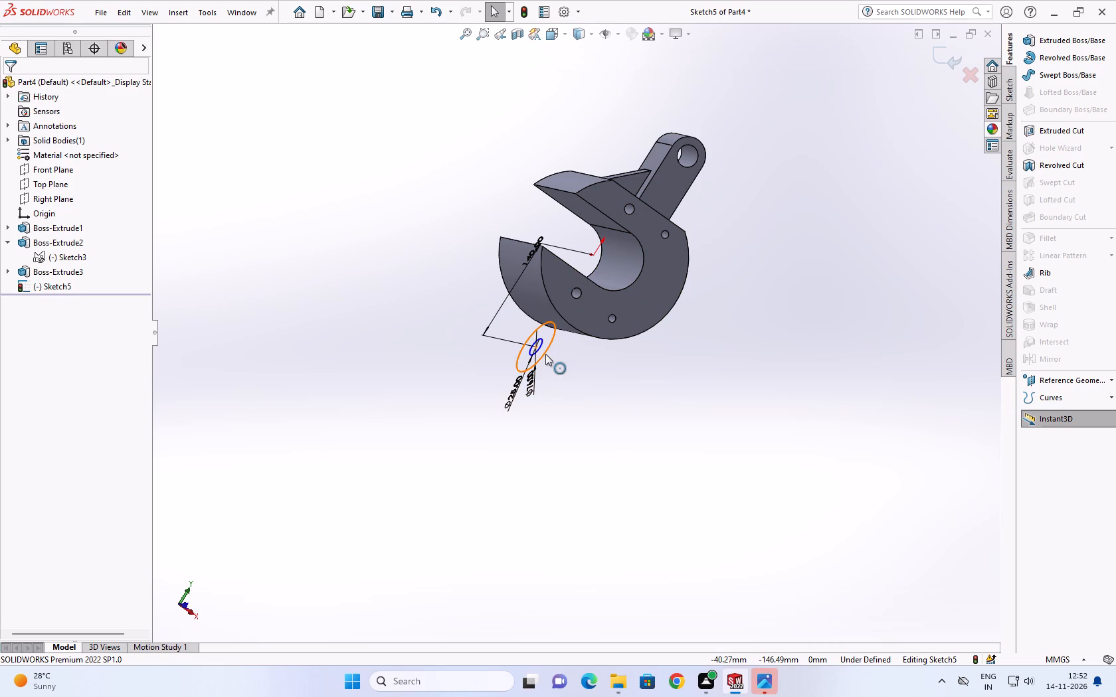
Delete the outer 76 mm circle and the inner 25 mm circle from the lower lug sketch.
{"action": "left_click", "coordinate": [545, 354]}
{"action": "key", "text": "Delete"}
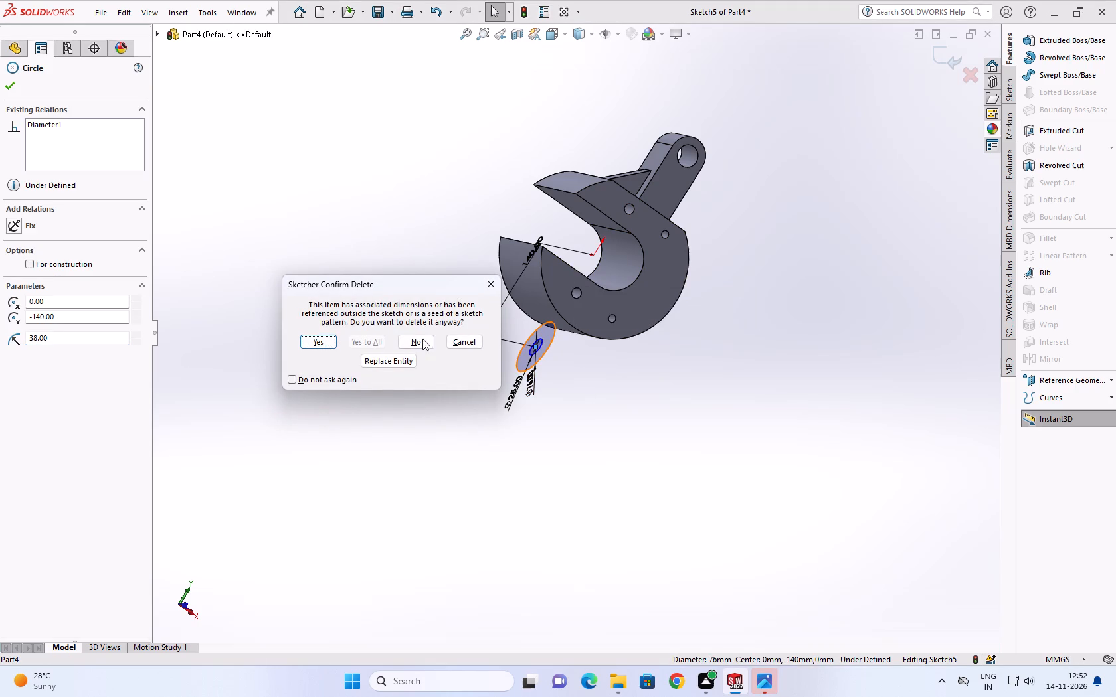
{"action": "left_click", "coordinate": [318, 344]}
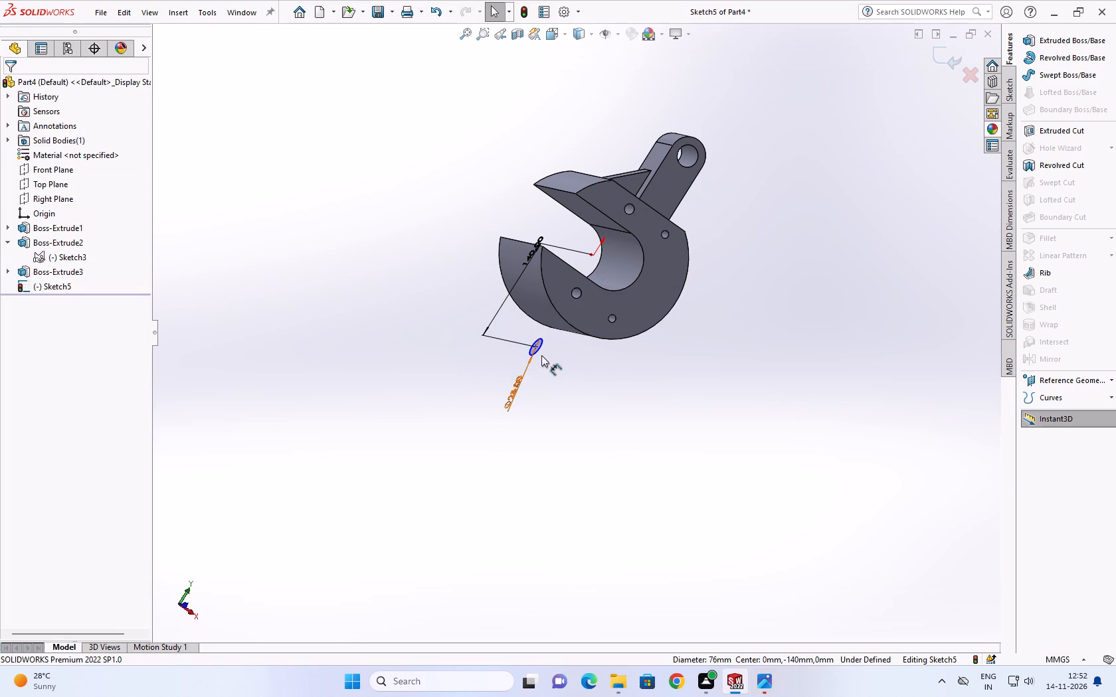
{"action": "scroll", "coordinate": [540, 350], "scroll_direction": "down", "scroll_amount": 5}
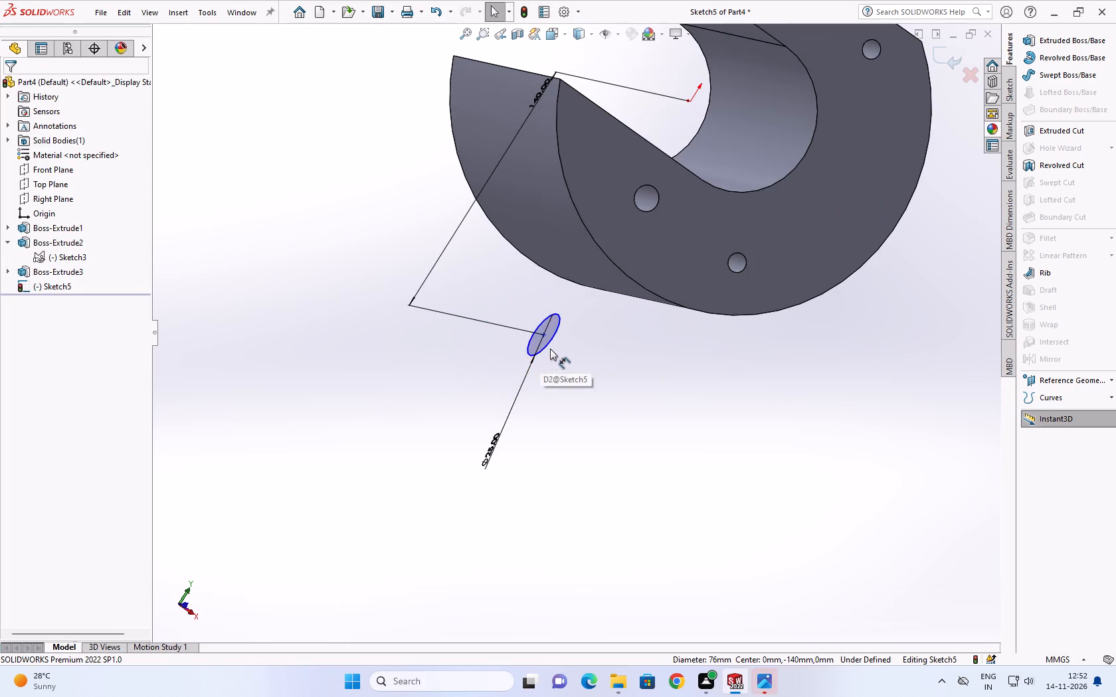
{"action": "left_click", "coordinate": [548, 343]}
{"action": "key", "text": "Delete"}
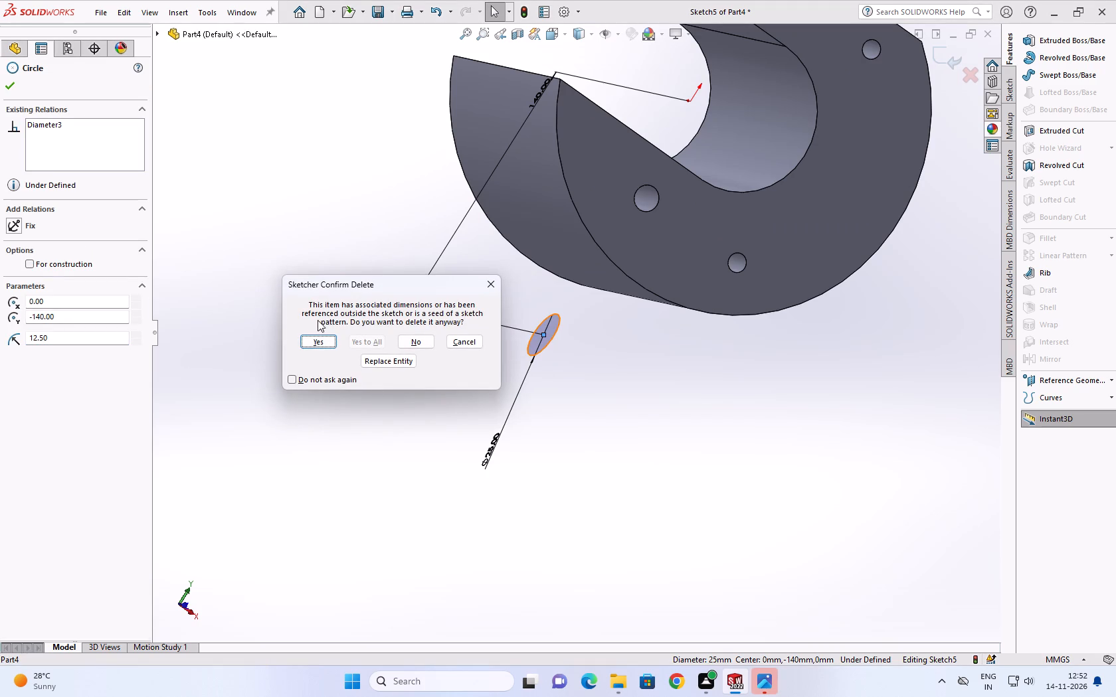
{"action": "left_click", "coordinate": [315, 341]}
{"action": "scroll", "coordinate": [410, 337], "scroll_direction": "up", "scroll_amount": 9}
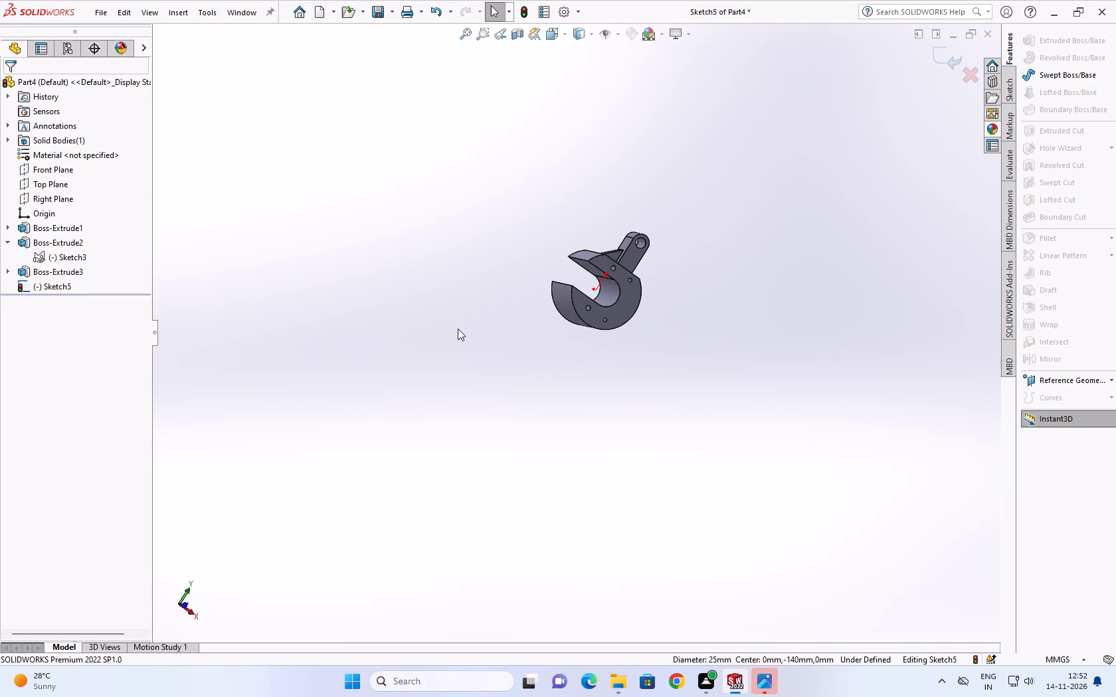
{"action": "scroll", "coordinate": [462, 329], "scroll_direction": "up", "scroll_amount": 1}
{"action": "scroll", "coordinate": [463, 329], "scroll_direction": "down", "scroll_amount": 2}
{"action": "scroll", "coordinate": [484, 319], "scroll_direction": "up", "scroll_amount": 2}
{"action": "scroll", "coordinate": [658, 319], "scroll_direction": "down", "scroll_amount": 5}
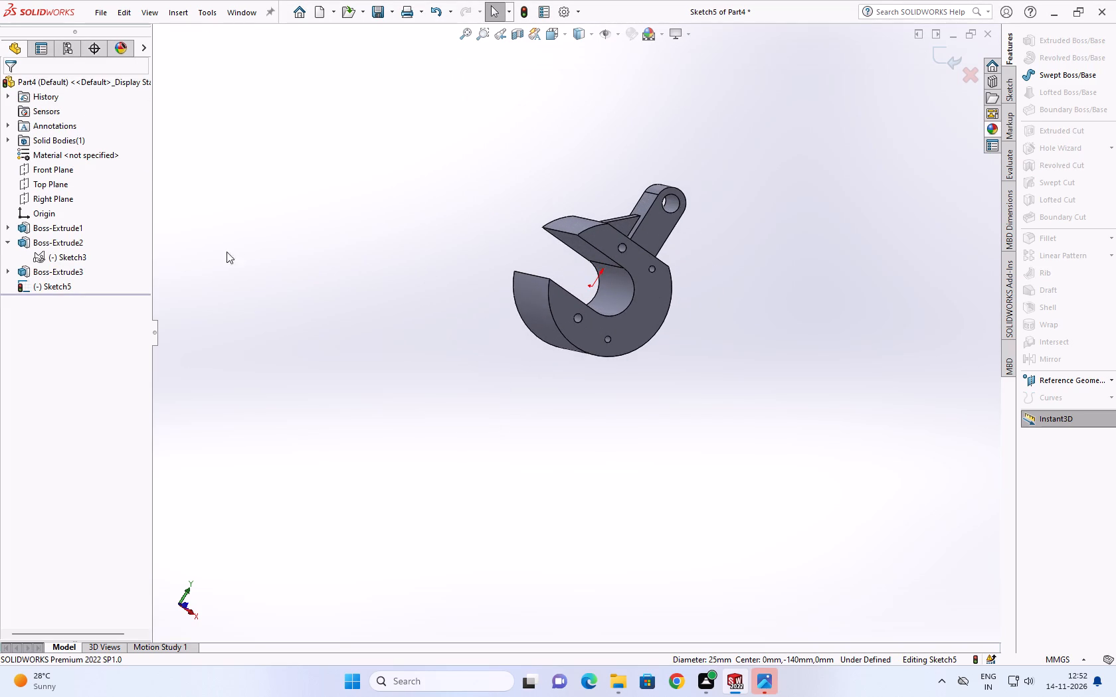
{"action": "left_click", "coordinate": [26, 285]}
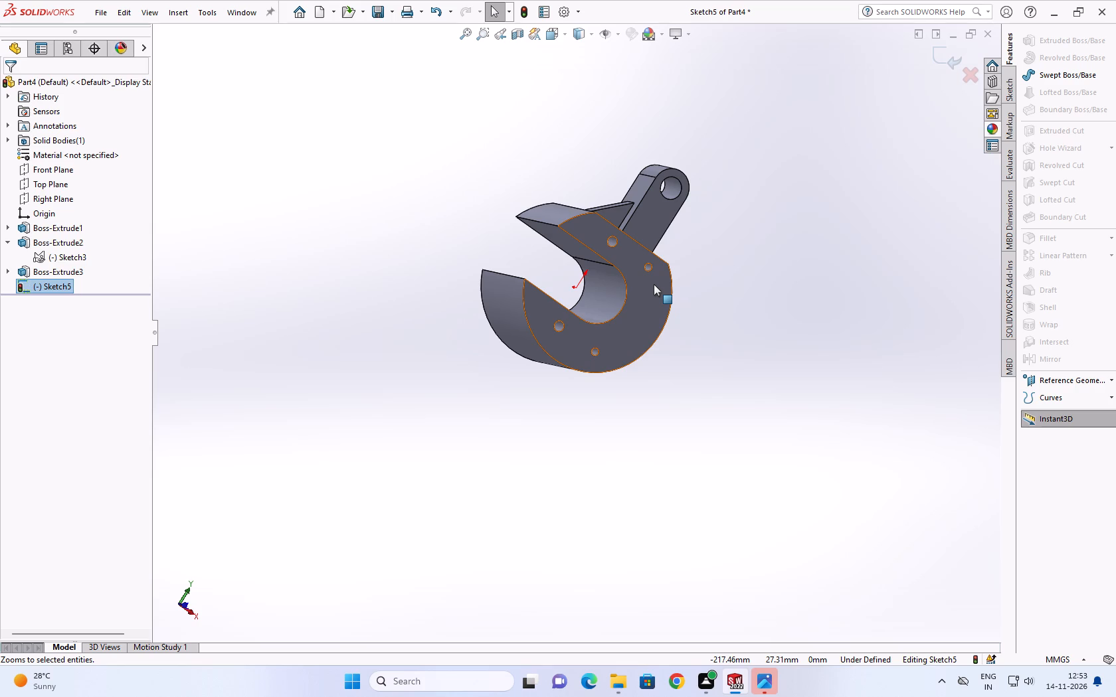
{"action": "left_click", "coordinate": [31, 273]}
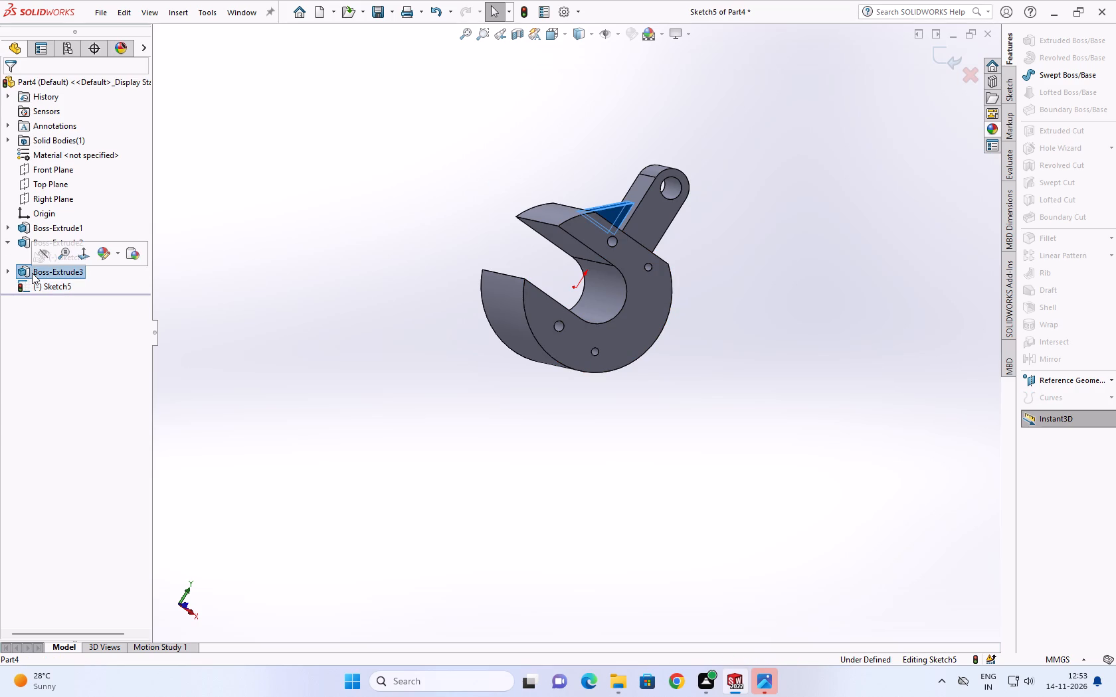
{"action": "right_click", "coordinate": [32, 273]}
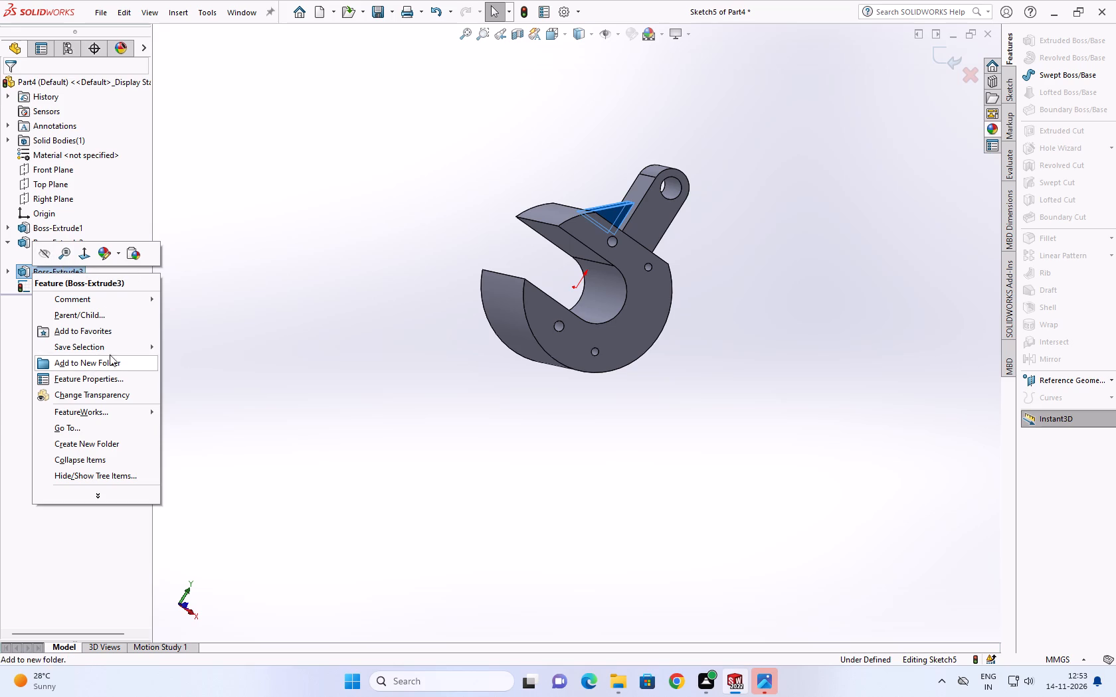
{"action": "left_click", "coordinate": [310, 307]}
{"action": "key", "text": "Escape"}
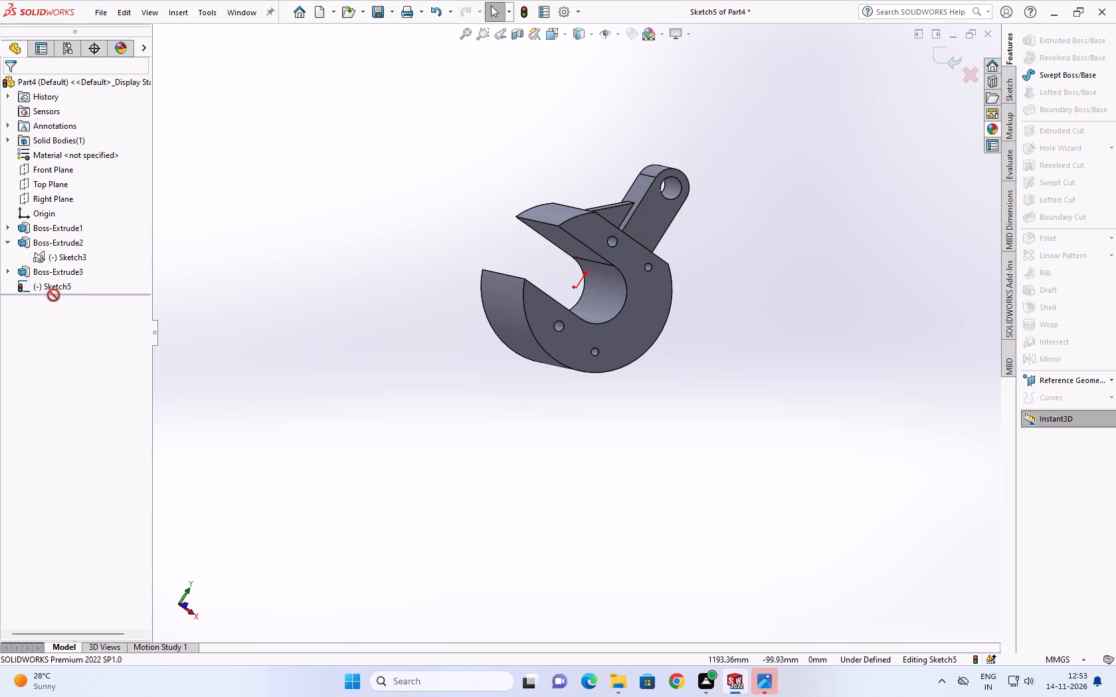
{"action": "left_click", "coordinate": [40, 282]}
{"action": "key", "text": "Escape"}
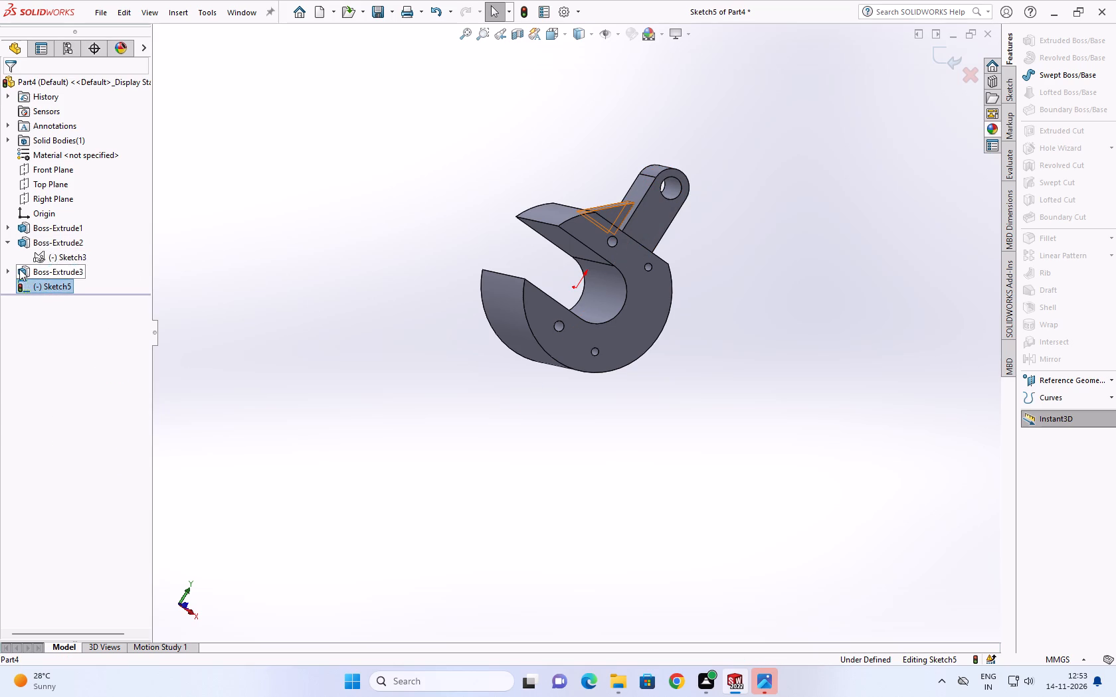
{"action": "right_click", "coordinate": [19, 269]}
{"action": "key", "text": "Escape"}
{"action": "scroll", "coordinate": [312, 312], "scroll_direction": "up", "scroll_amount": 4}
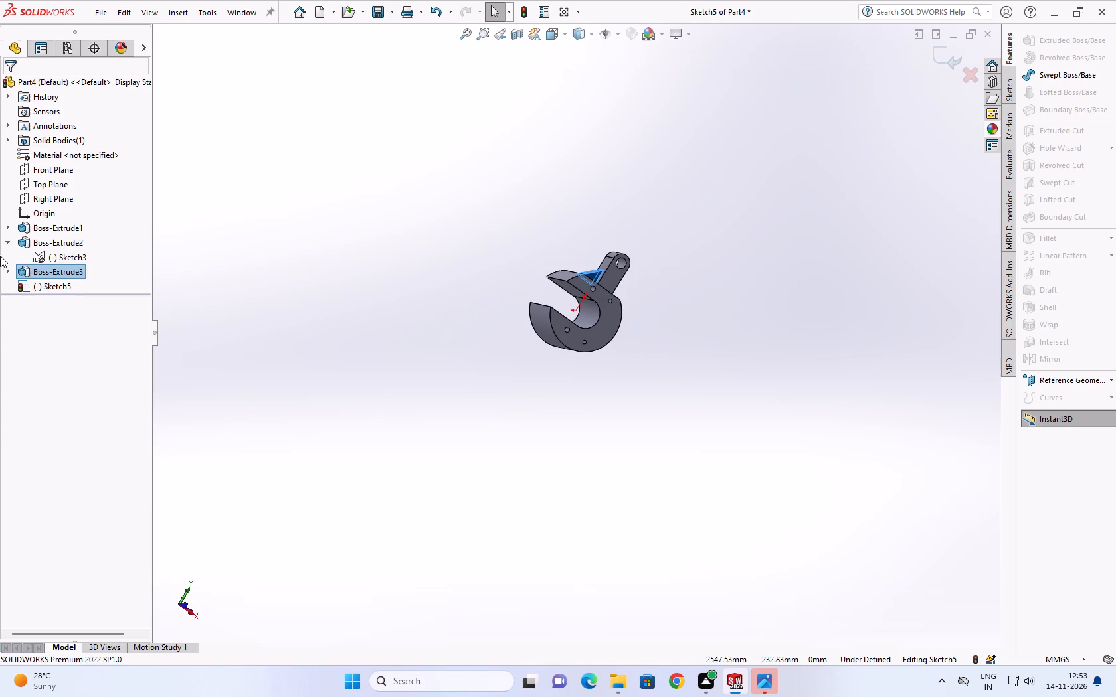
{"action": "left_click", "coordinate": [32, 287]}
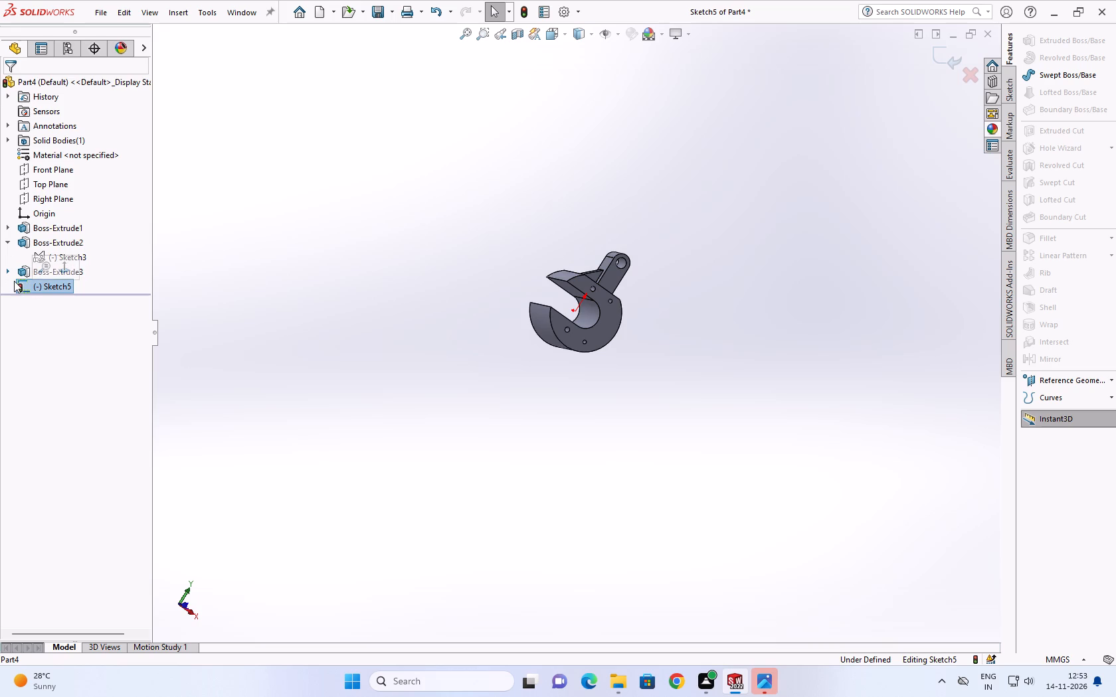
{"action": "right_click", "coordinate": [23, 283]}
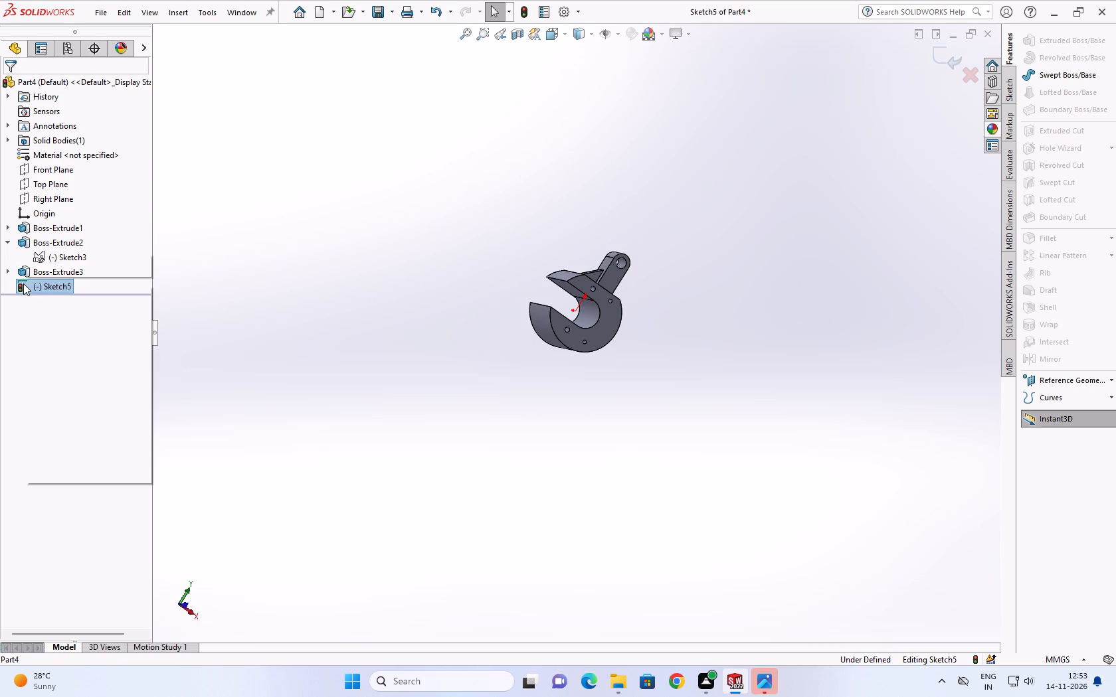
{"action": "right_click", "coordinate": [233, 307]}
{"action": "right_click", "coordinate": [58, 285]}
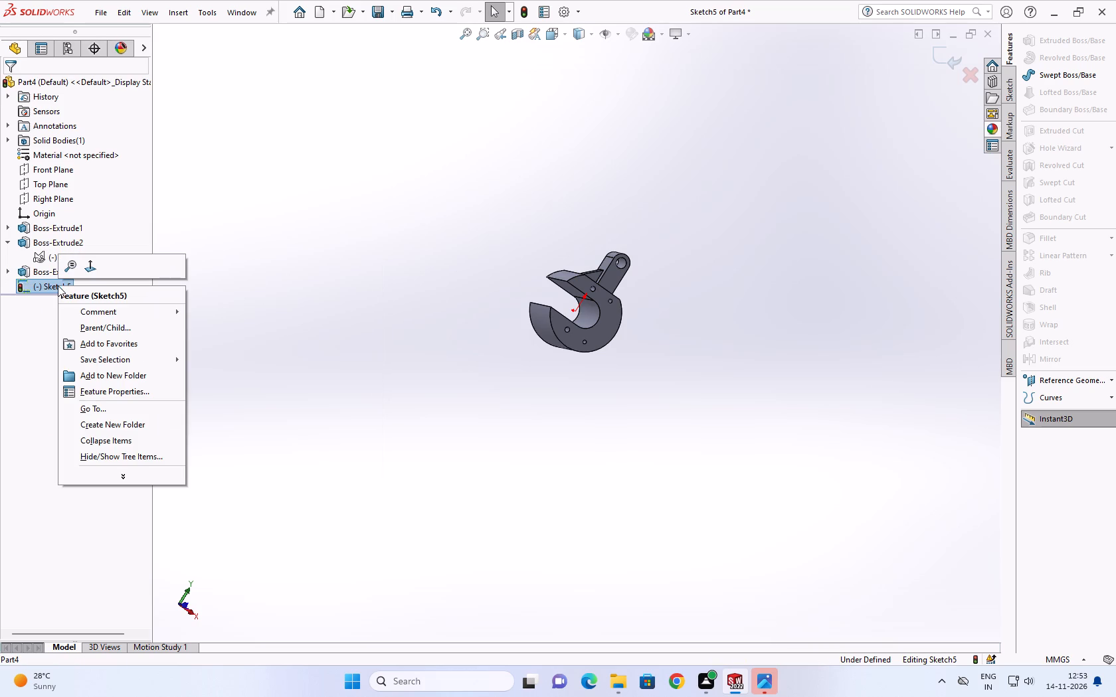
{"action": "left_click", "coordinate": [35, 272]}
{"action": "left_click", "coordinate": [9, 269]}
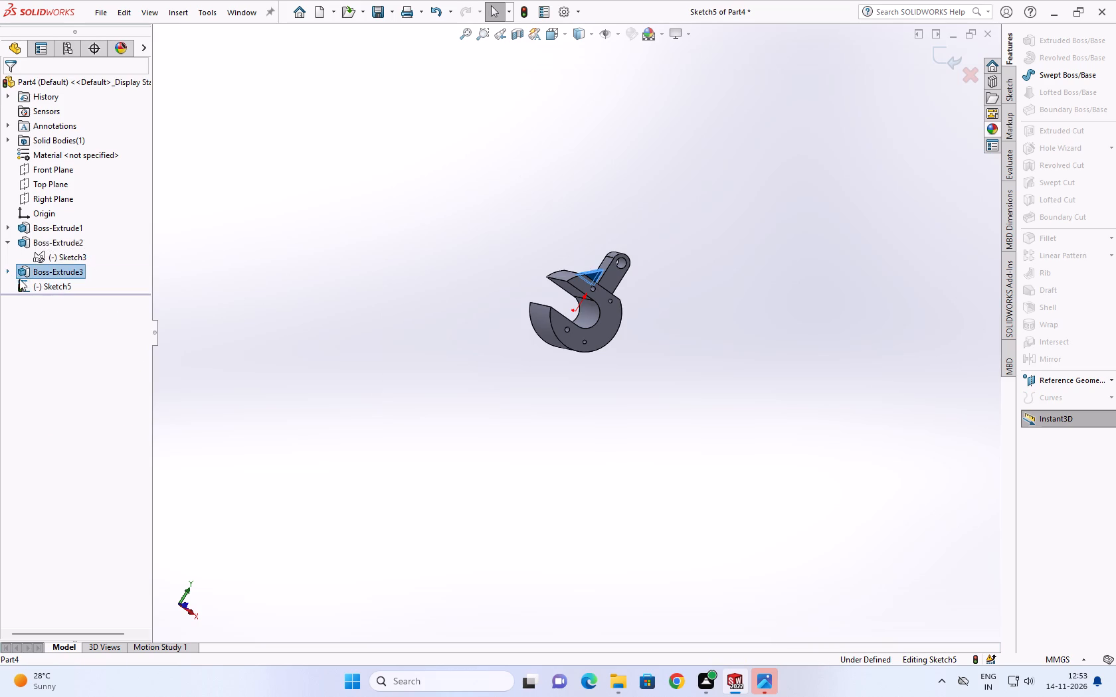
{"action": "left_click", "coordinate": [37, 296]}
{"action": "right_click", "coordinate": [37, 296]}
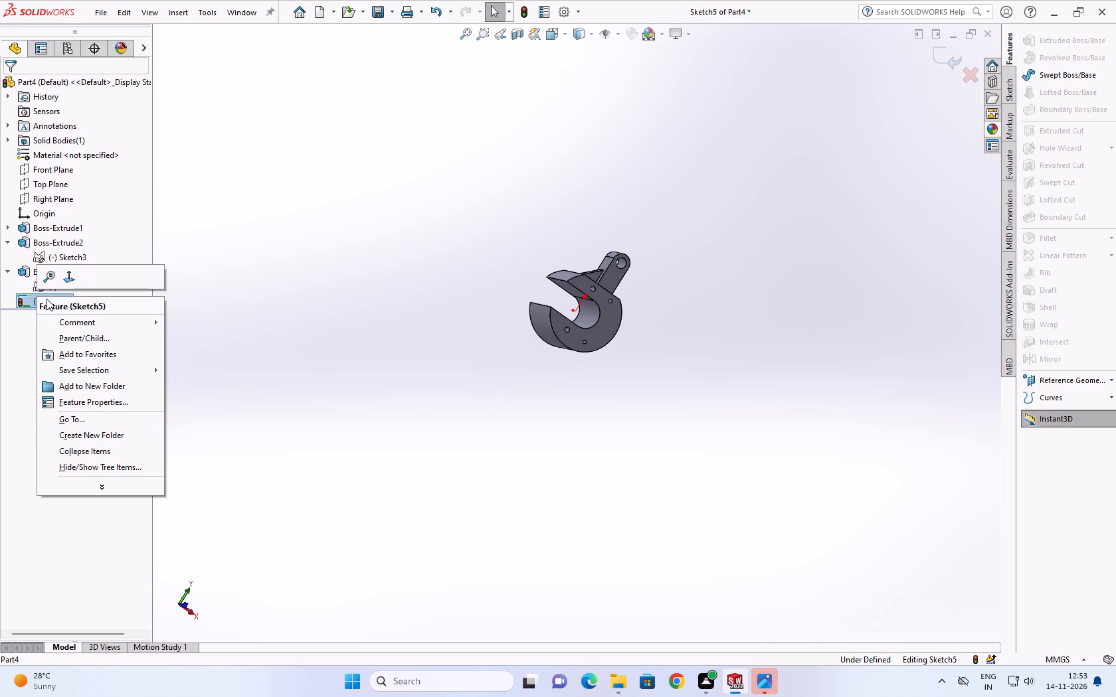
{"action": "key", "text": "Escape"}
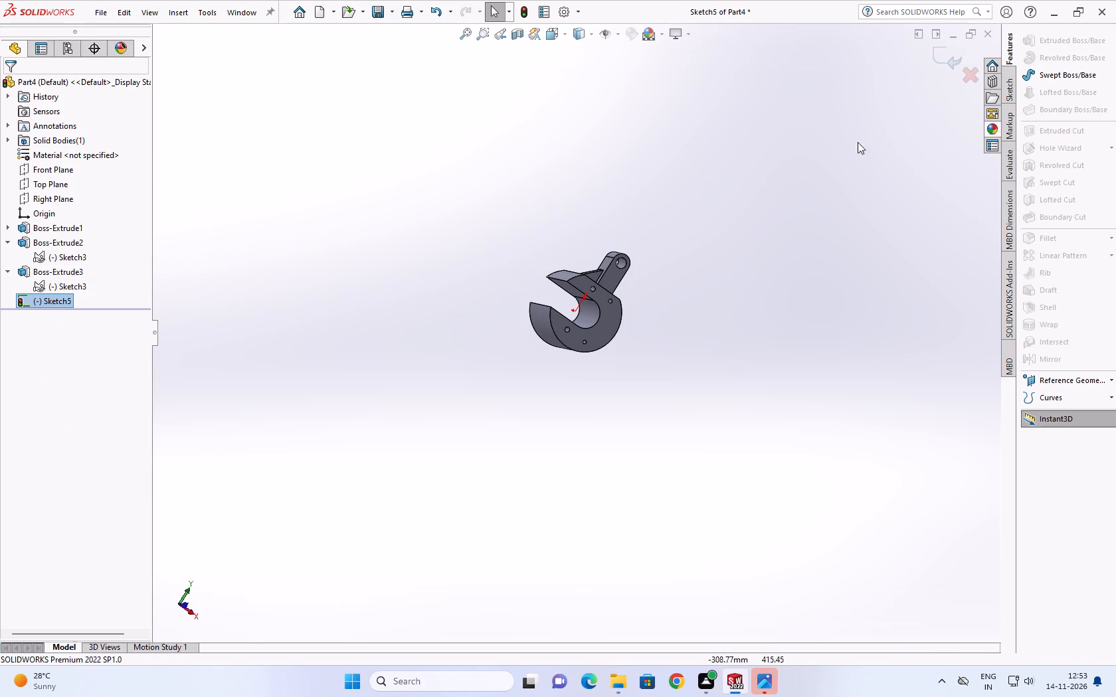
Exit the emptied lower lug sketch.
{"action": "left_click", "coordinate": [1005, 44]}
{"action": "left_click", "coordinate": [1016, 46]}
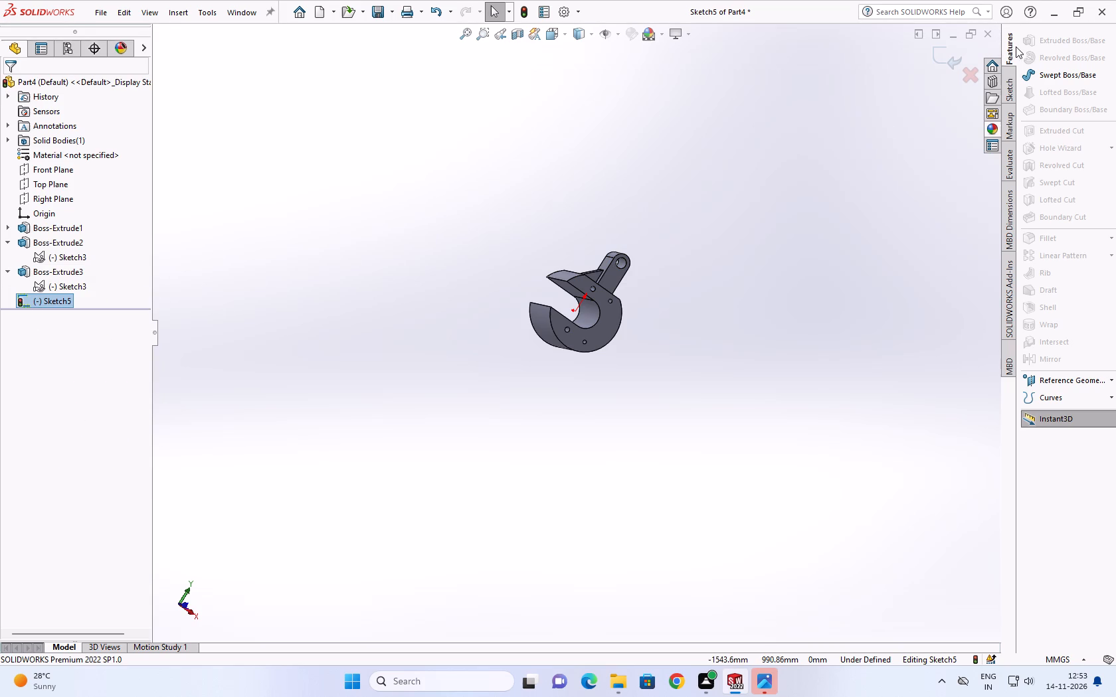
{"action": "left_click", "coordinate": [1012, 77]}
{"action": "left_click", "coordinate": [1041, 36]}
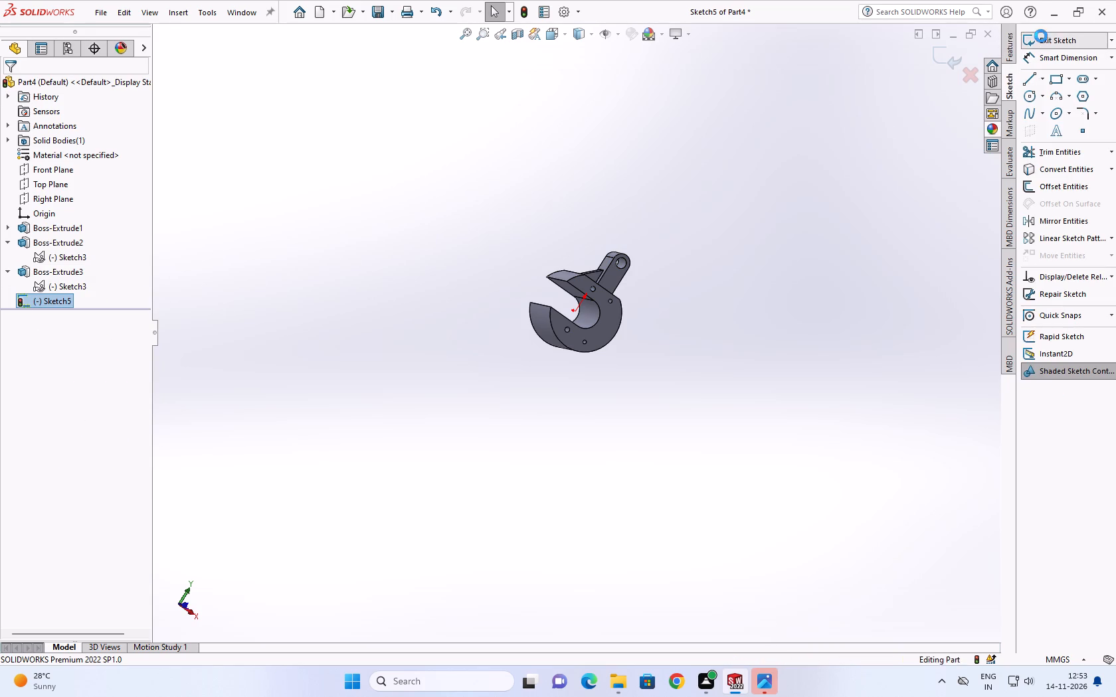
Delete the triangular web feature Boss-Extrude3 between the clamp body and the upper lug.
{"action": "right_click", "coordinate": [63, 268]}
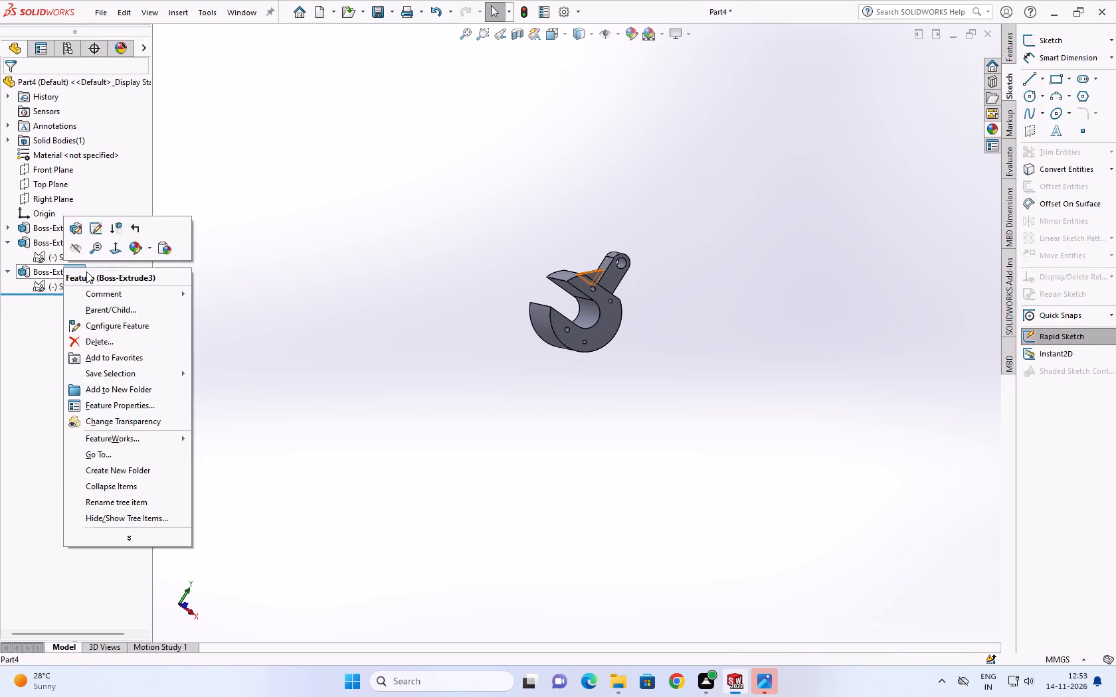
{"action": "left_click", "coordinate": [86, 336]}
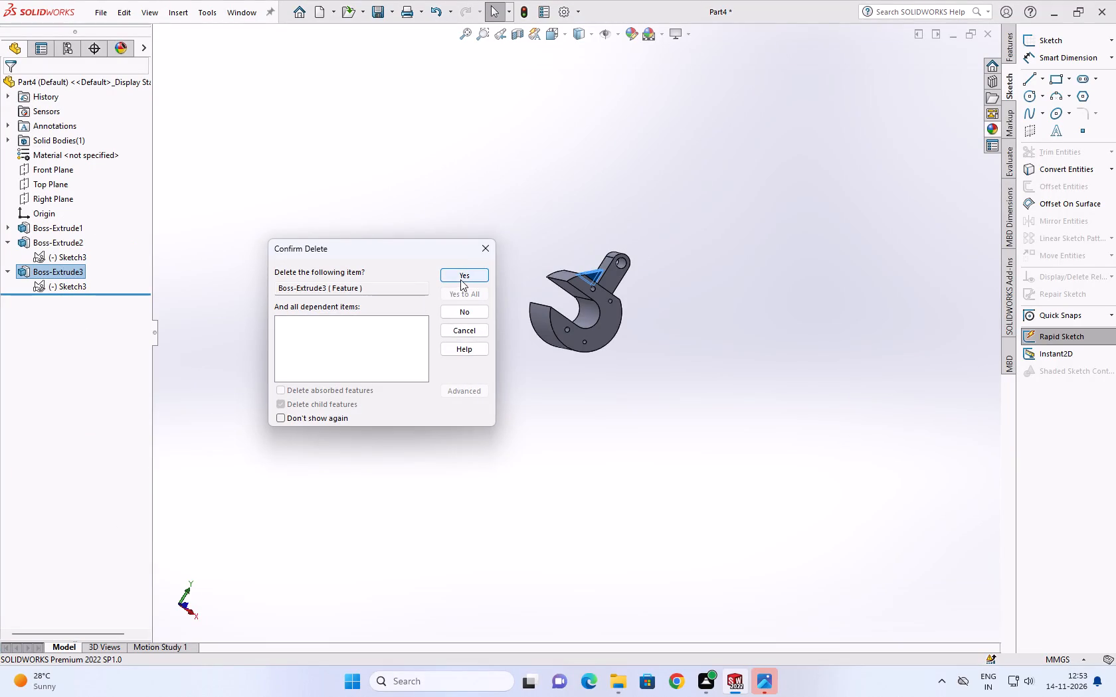
{"action": "left_click", "coordinate": [461, 275]}
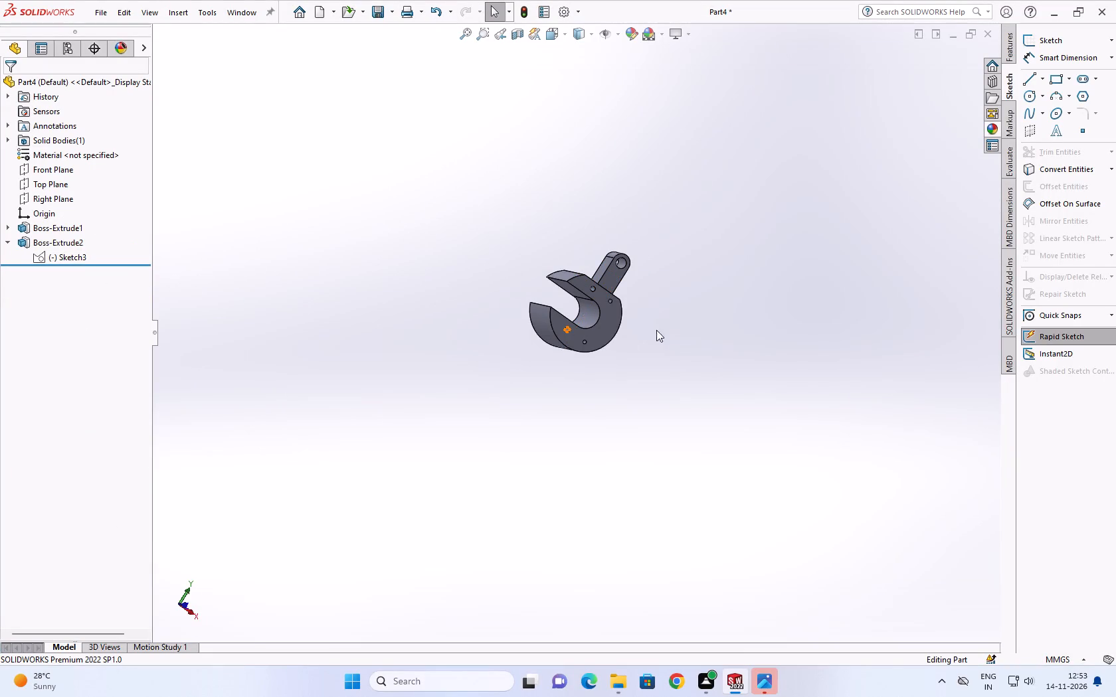
Delete the upper lug feature Boss-Extrude2 while keeping its sketch.
{"action": "scroll", "coordinate": [611, 293], "scroll_direction": "down", "scroll_amount": 7}
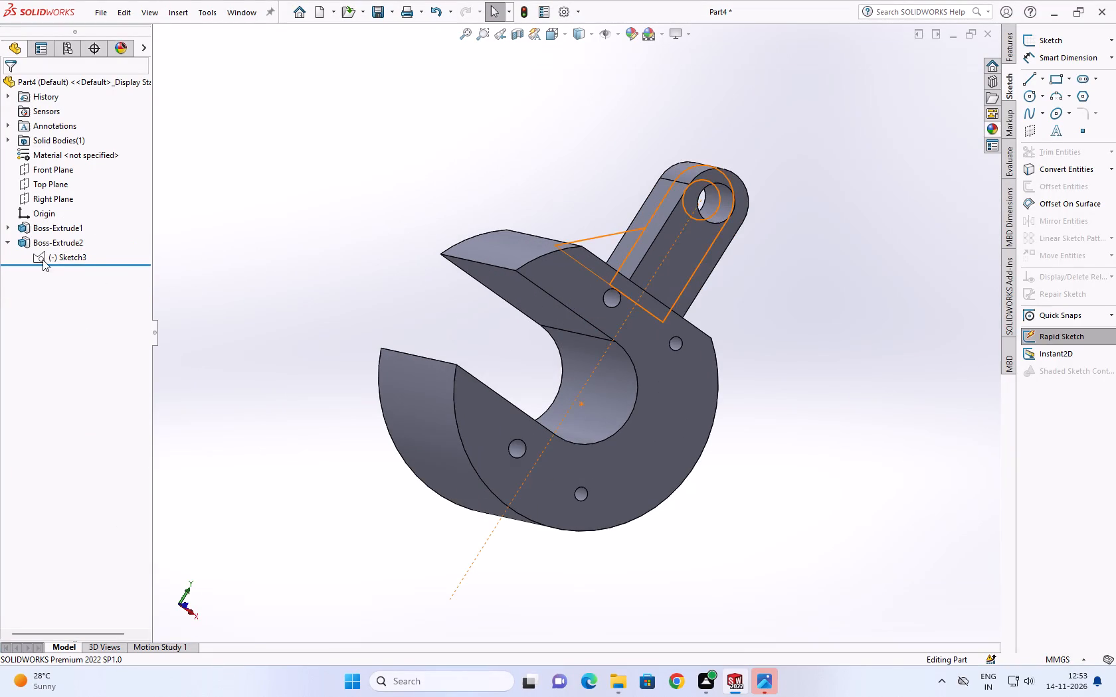
{"action": "left_click", "coordinate": [48, 244]}
{"action": "right_click", "coordinate": [48, 244]}
{"action": "left_click", "coordinate": [68, 315]}
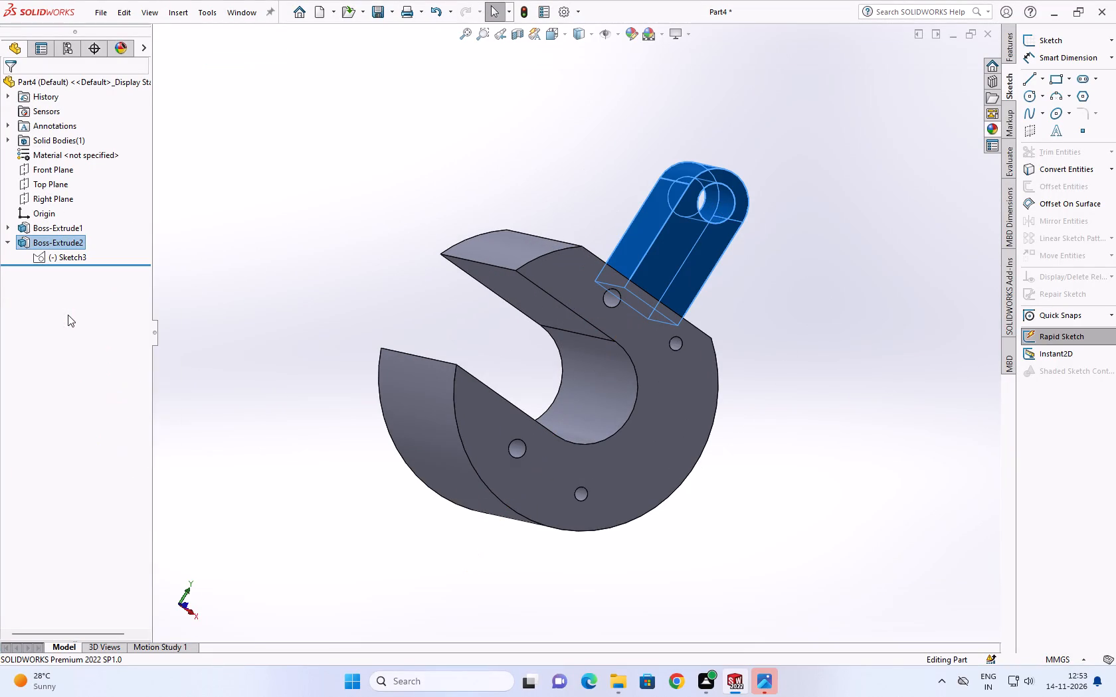
{"action": "left_click", "coordinate": [474, 277]}
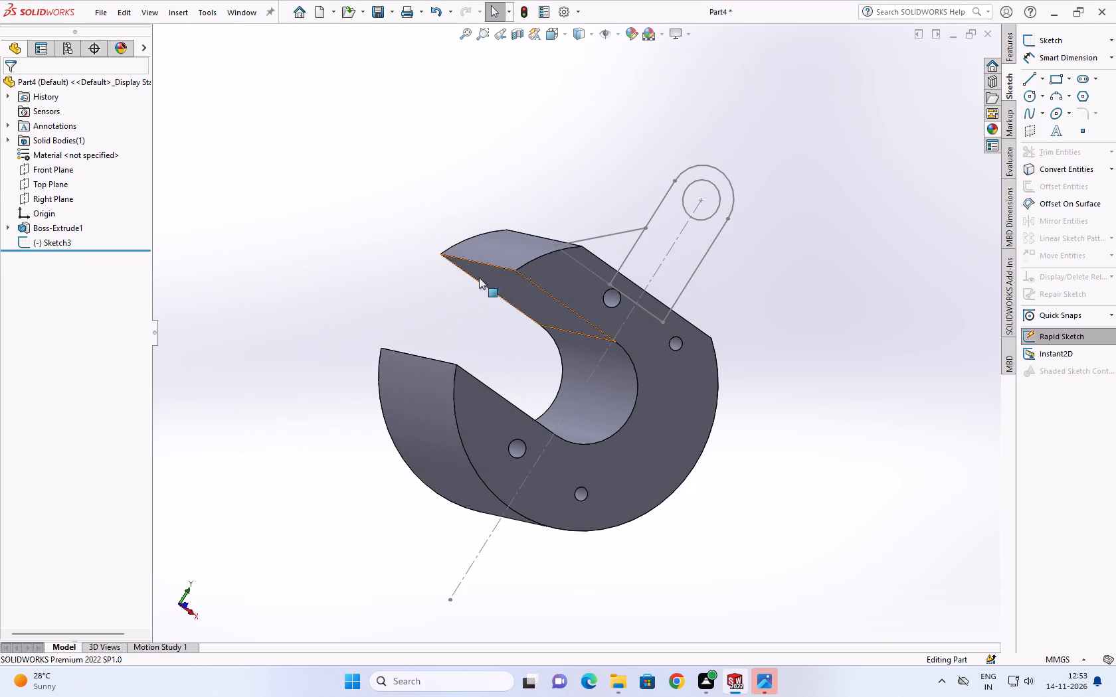
Delete Sketch3, which holds the upper lug and web profiles.
{"action": "scroll", "coordinate": [605, 247], "scroll_direction": "down", "scroll_amount": 3}
{"action": "middle_click_drag", "start_coordinate": [604, 261], "coordinate": [589, 311]}
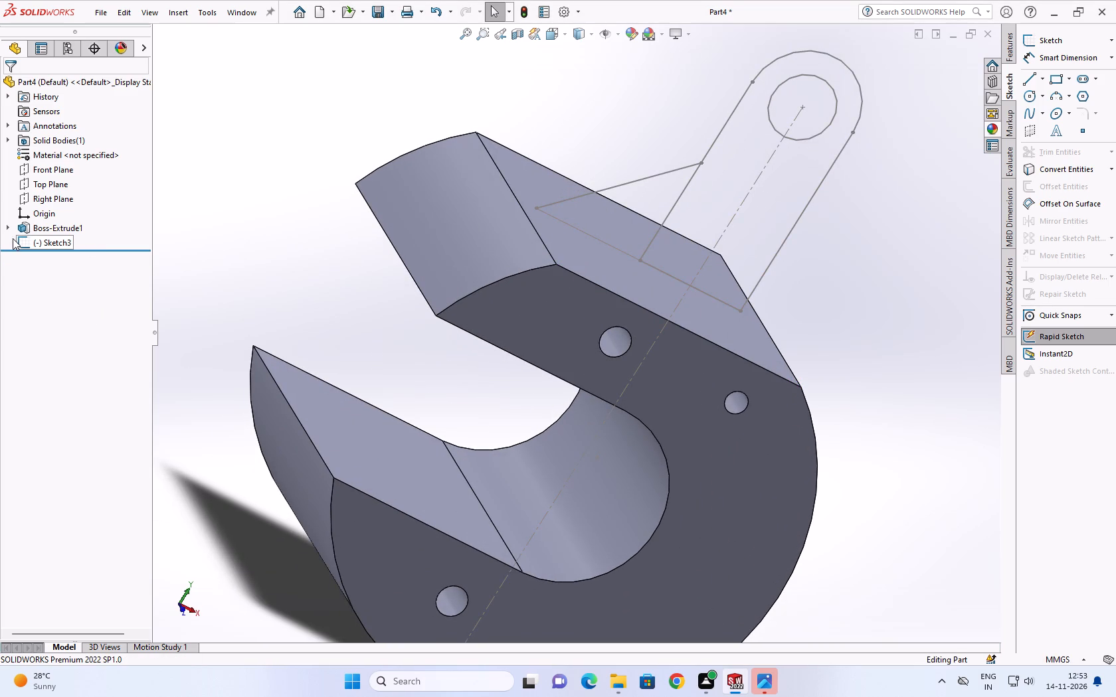
{"action": "left_click", "coordinate": [22, 240]}
{"action": "right_click", "coordinate": [22, 240]}
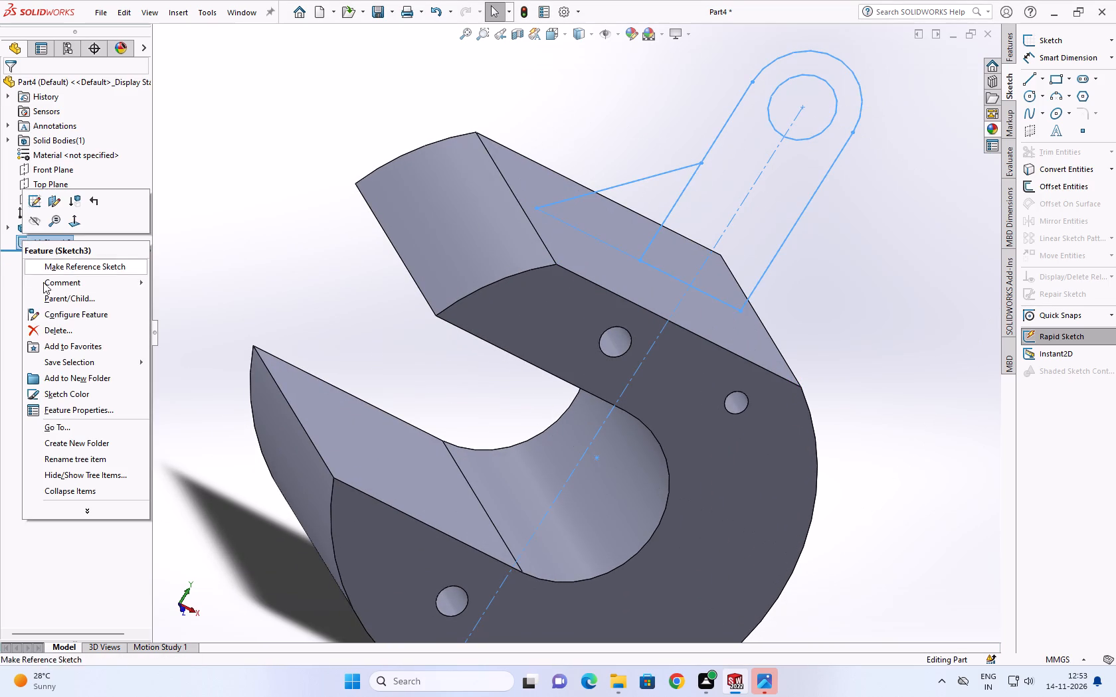
{"action": "left_click", "coordinate": [48, 325]}
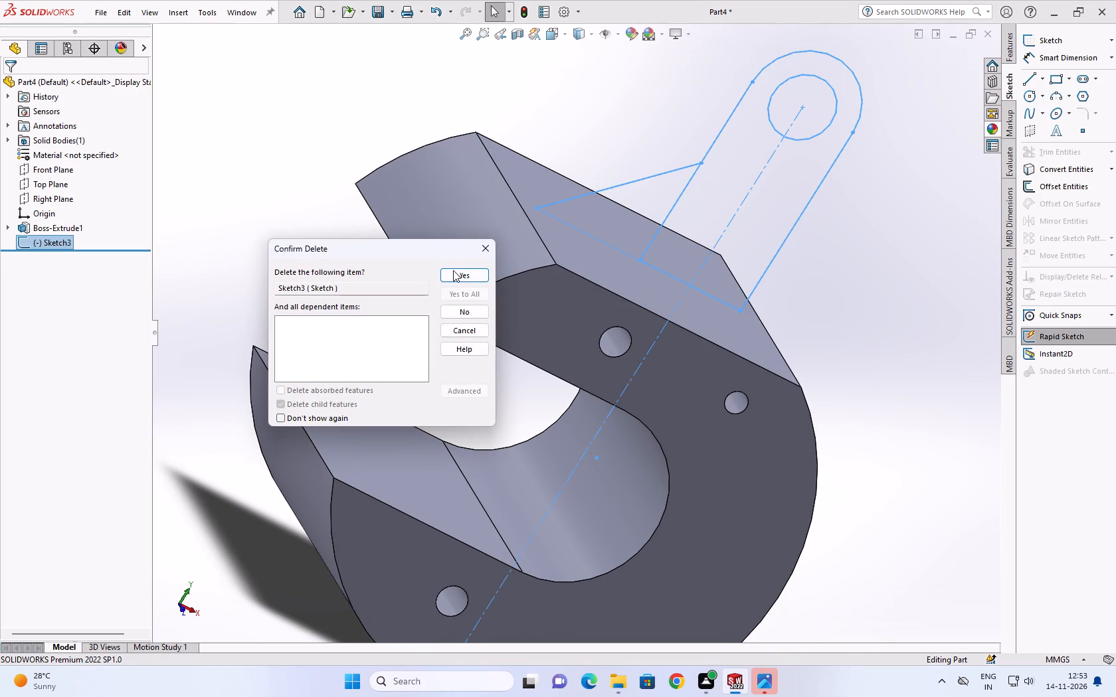
{"action": "left_click", "coordinate": [453, 270]}
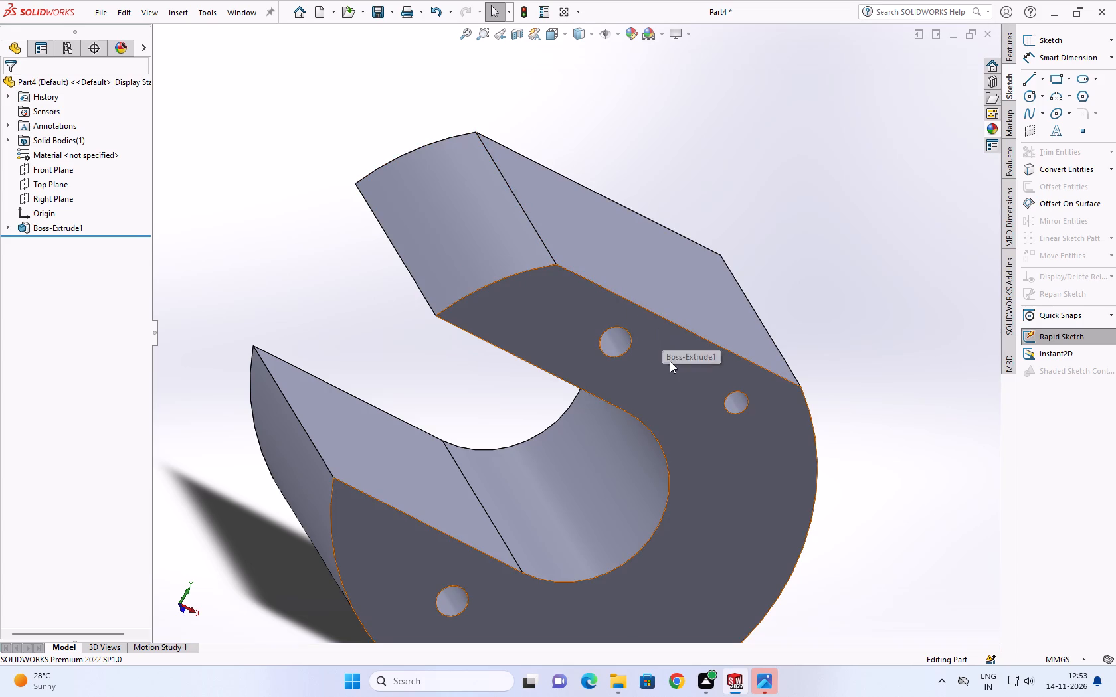
Start a sketch on the Right Plane and draw a vertical straight slot about 171.5 mm between centres and 52 mm wide.
{"action": "left_click", "coordinate": [31, 201]}
{"action": "left_click", "coordinate": [44, 184]}
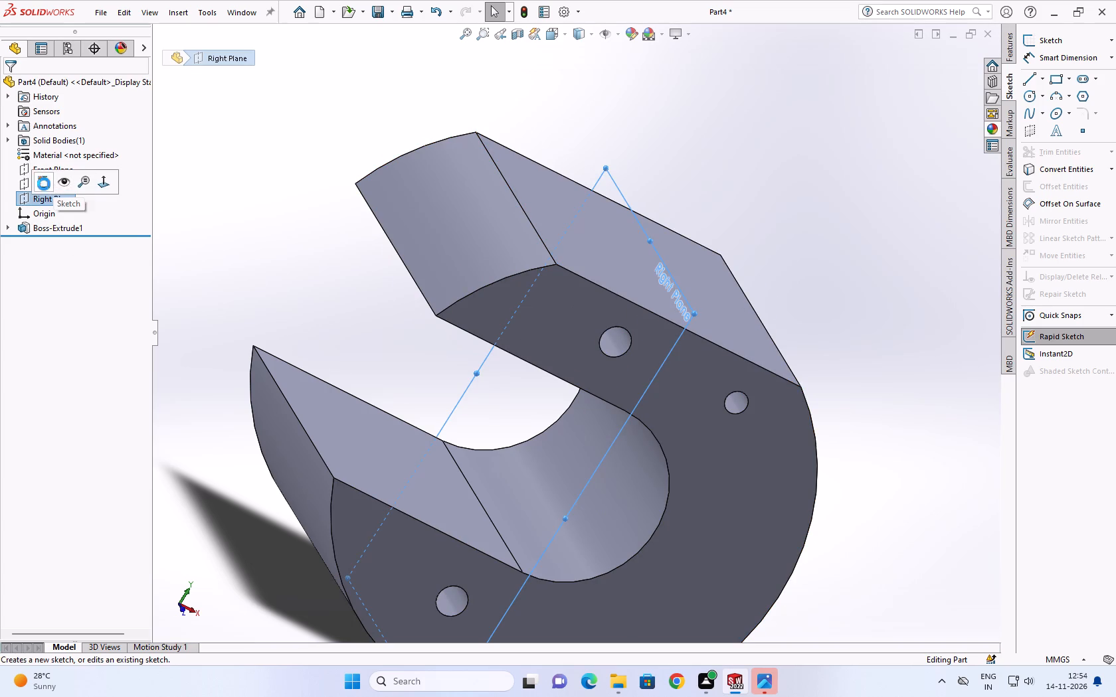
{"action": "scroll", "coordinate": [504, 91], "scroll_direction": "up", "scroll_amount": 2}
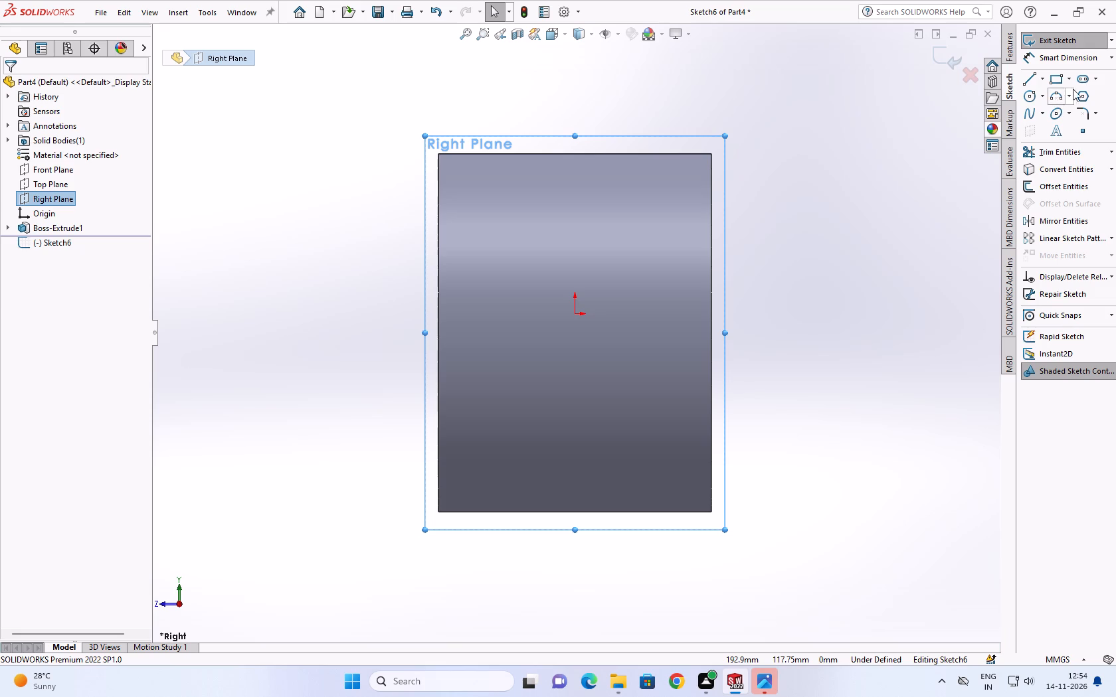
{"action": "left_click", "coordinate": [1095, 82]}
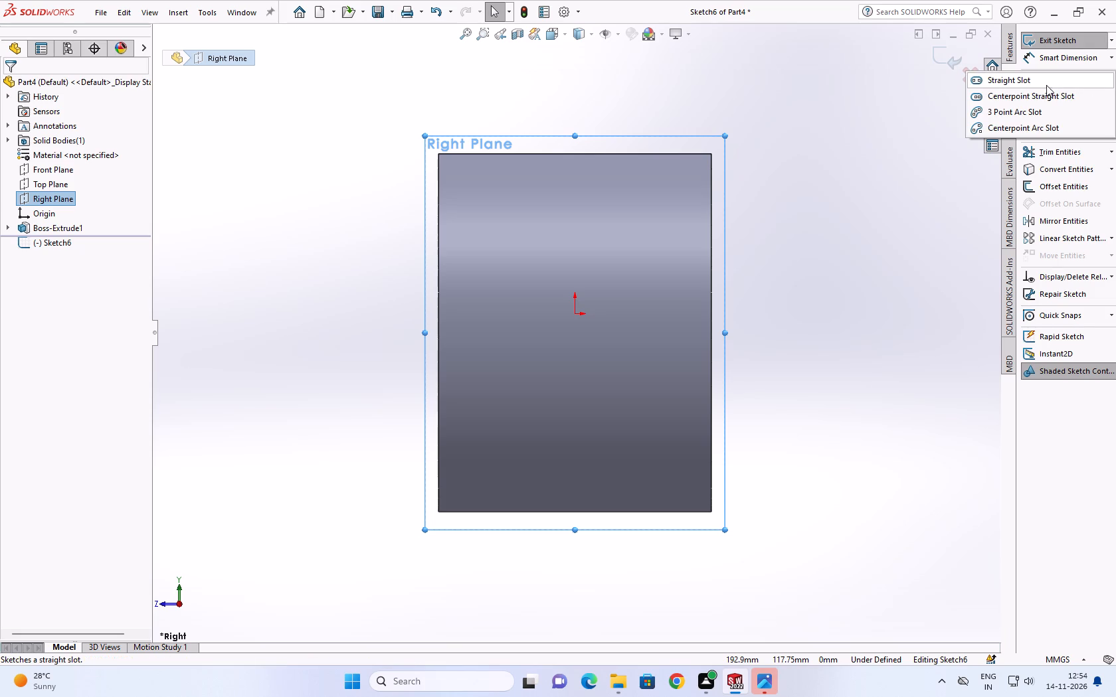
{"action": "left_click", "coordinate": [1026, 78]}
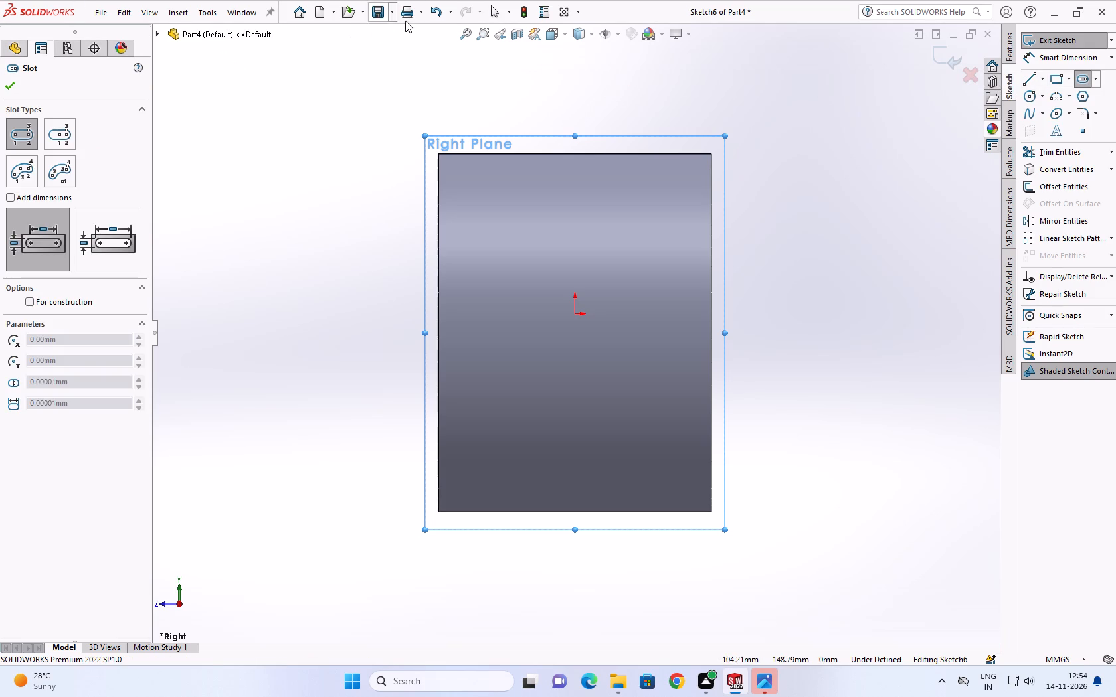
{"action": "scroll", "coordinate": [638, 54], "scroll_direction": "up", "scroll_amount": 2}
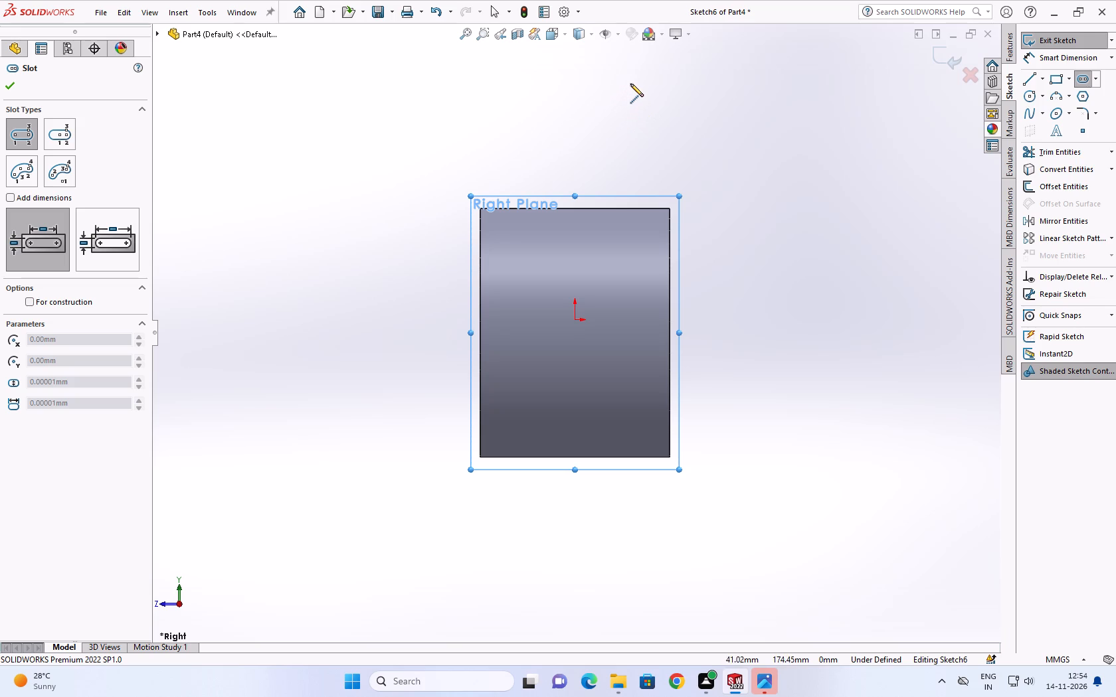
{"action": "left_click", "coordinate": [620, 88]}
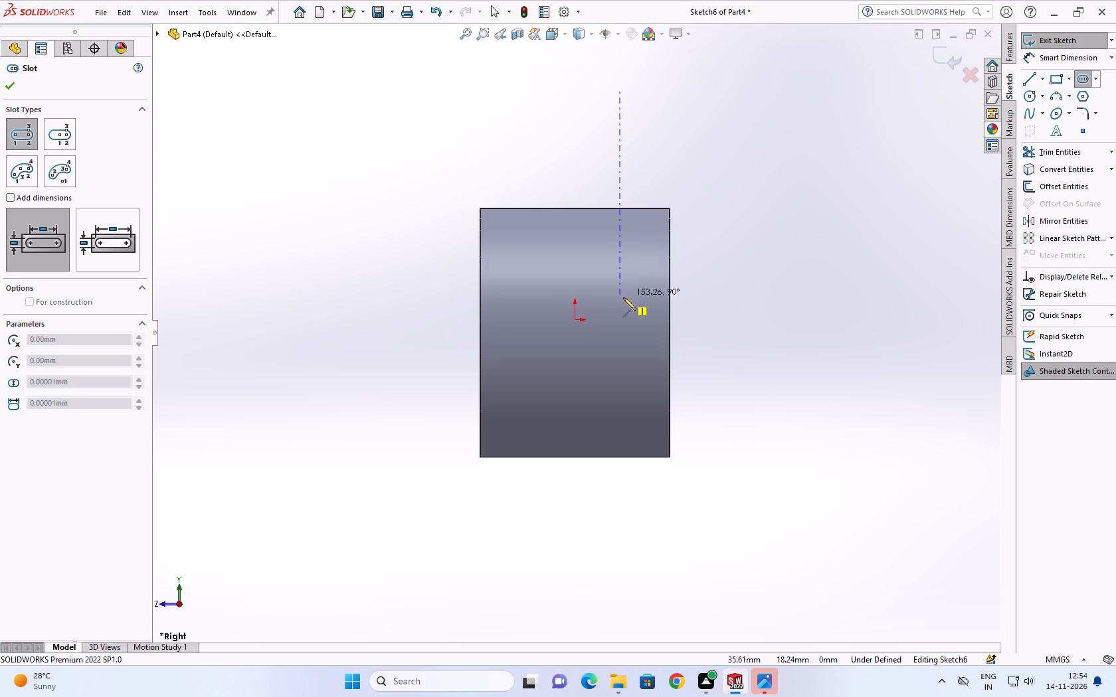
{"action": "left_click", "coordinate": [622, 317]}
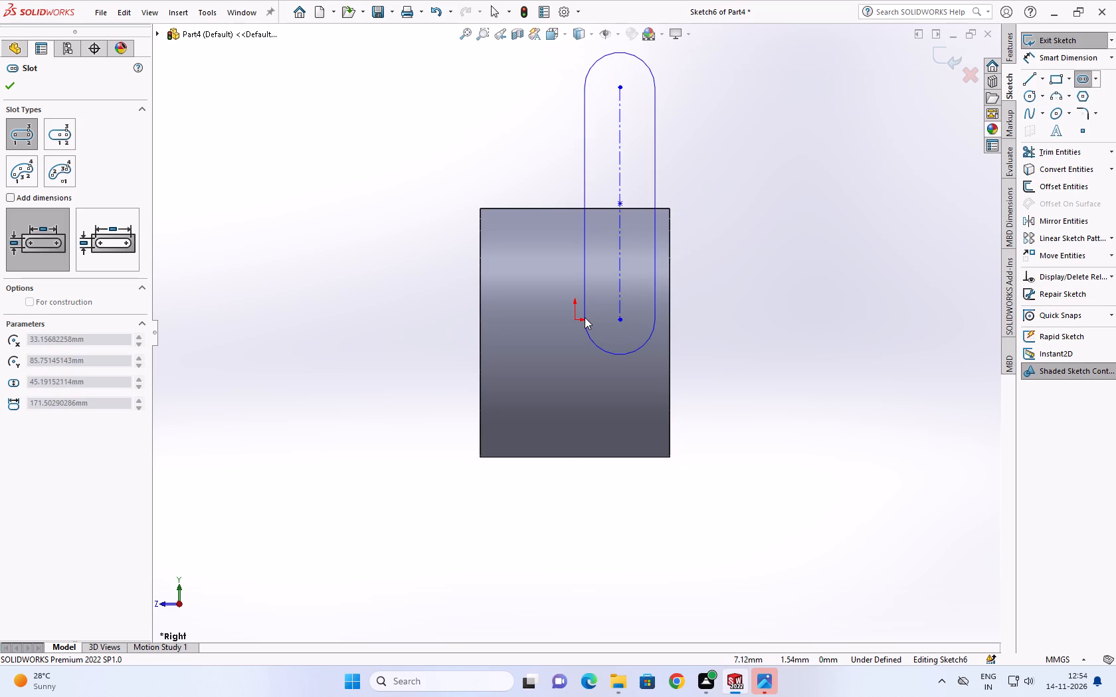
{"action": "left_click", "coordinate": [585, 317]}
{"action": "scroll", "coordinate": [589, 289], "scroll_direction": "down", "scroll_amount": 1}
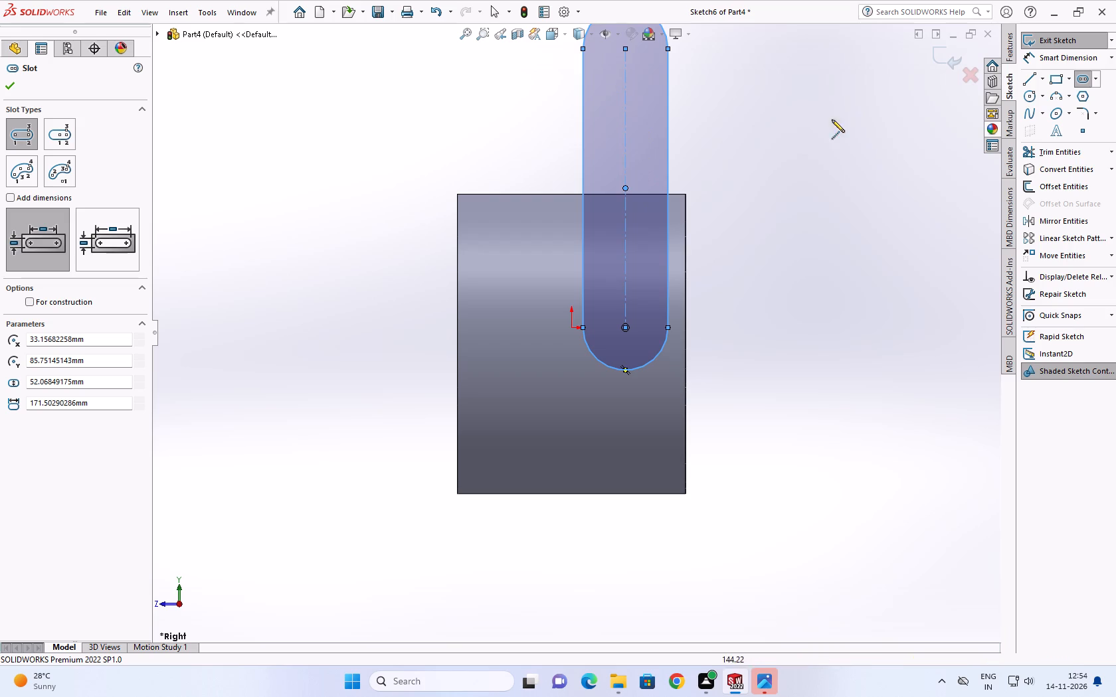
Sketch a circle of about 7.7 mm radius centred on the slot's upper arc centre.
{"action": "left_click", "coordinate": [1026, 98]}
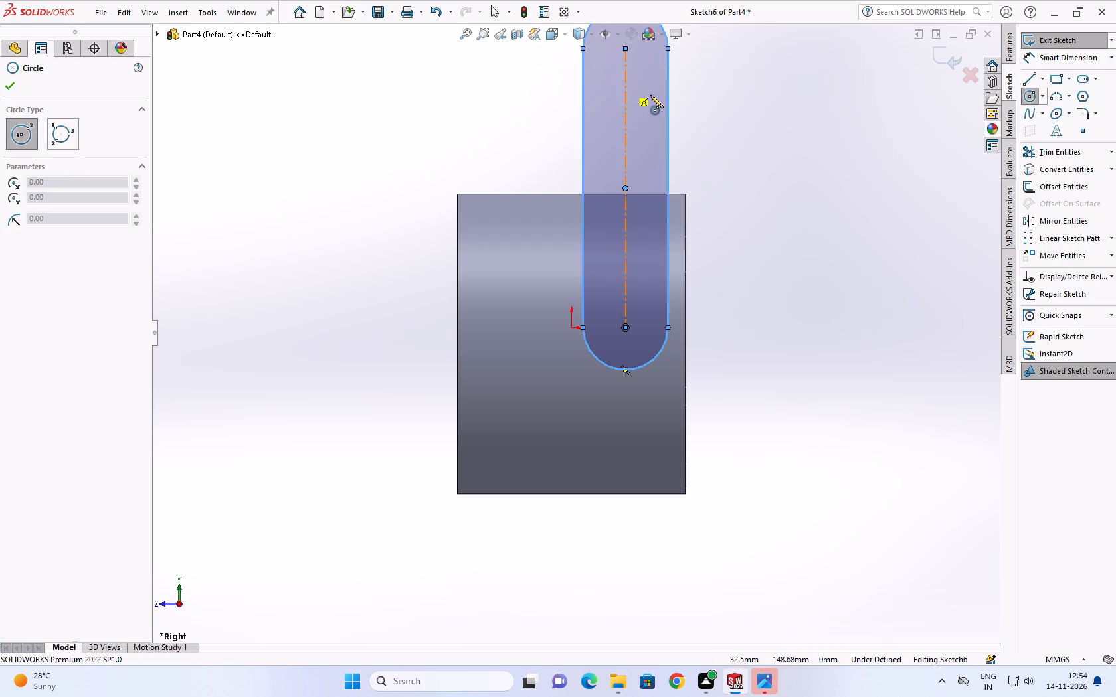
{"action": "scroll", "coordinate": [650, 95], "scroll_direction": "up", "scroll_amount": 2}
{"action": "left_click", "coordinate": [612, 135]}
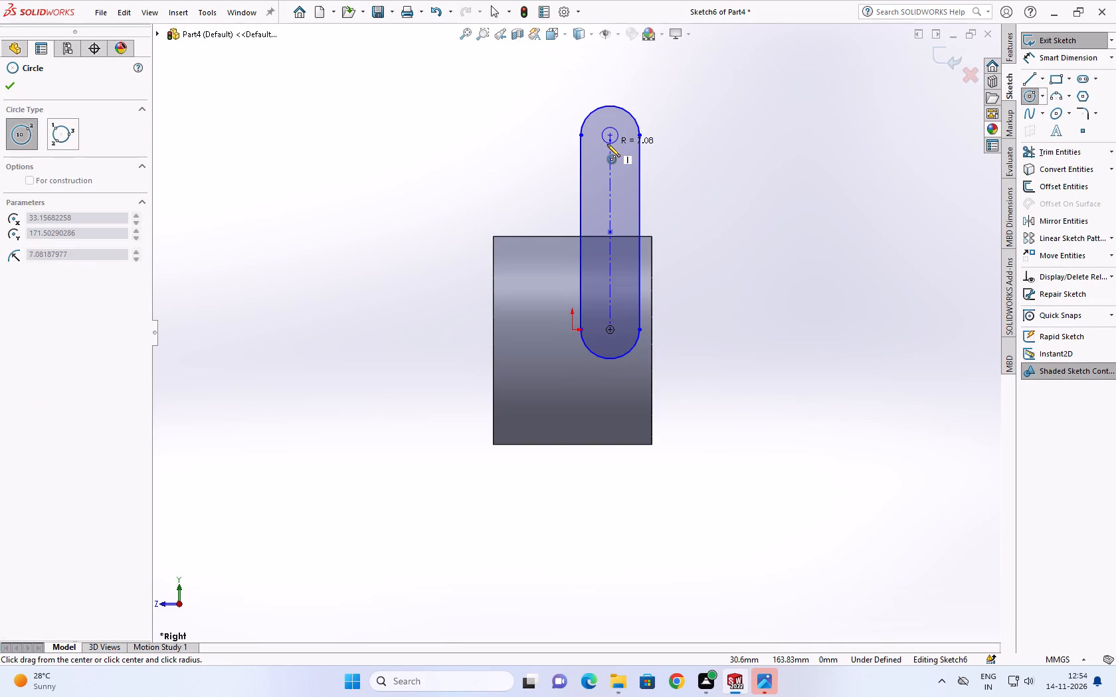
{"action": "left_click", "coordinate": [607, 144]}
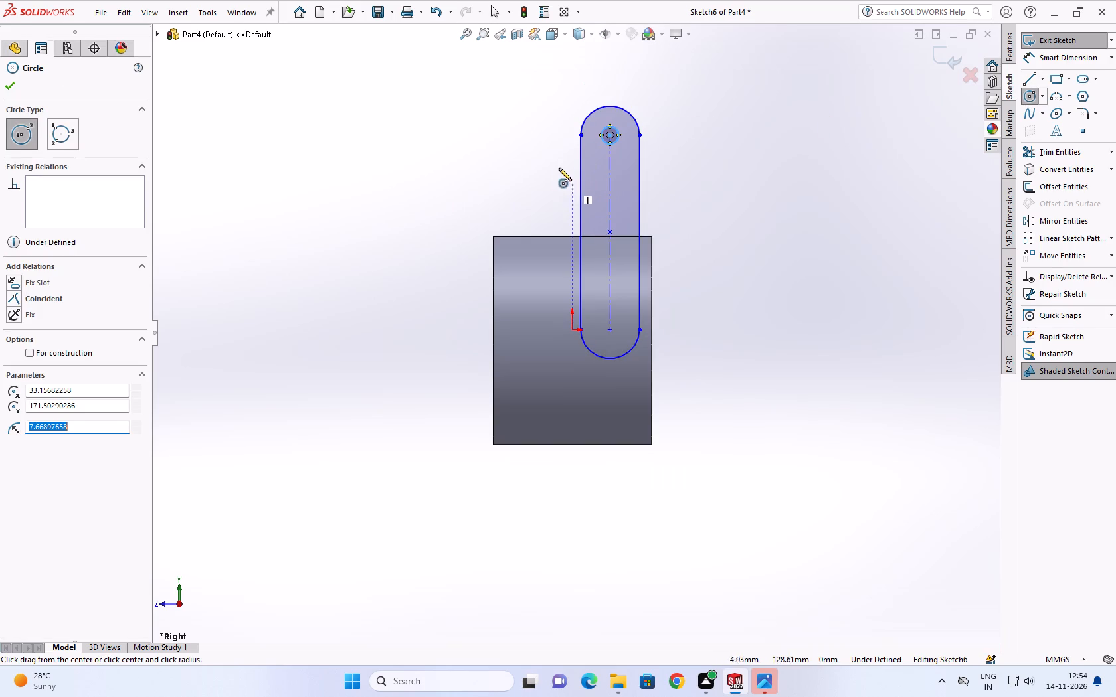
{"action": "key", "text": "Escape"}
{"action": "scroll", "coordinate": [498, 232], "scroll_direction": "up", "scroll_amount": 1}
{"action": "scroll", "coordinate": [548, 240], "scroll_direction": "down", "scroll_amount": 1}
{"action": "key", "text": "Escape"}
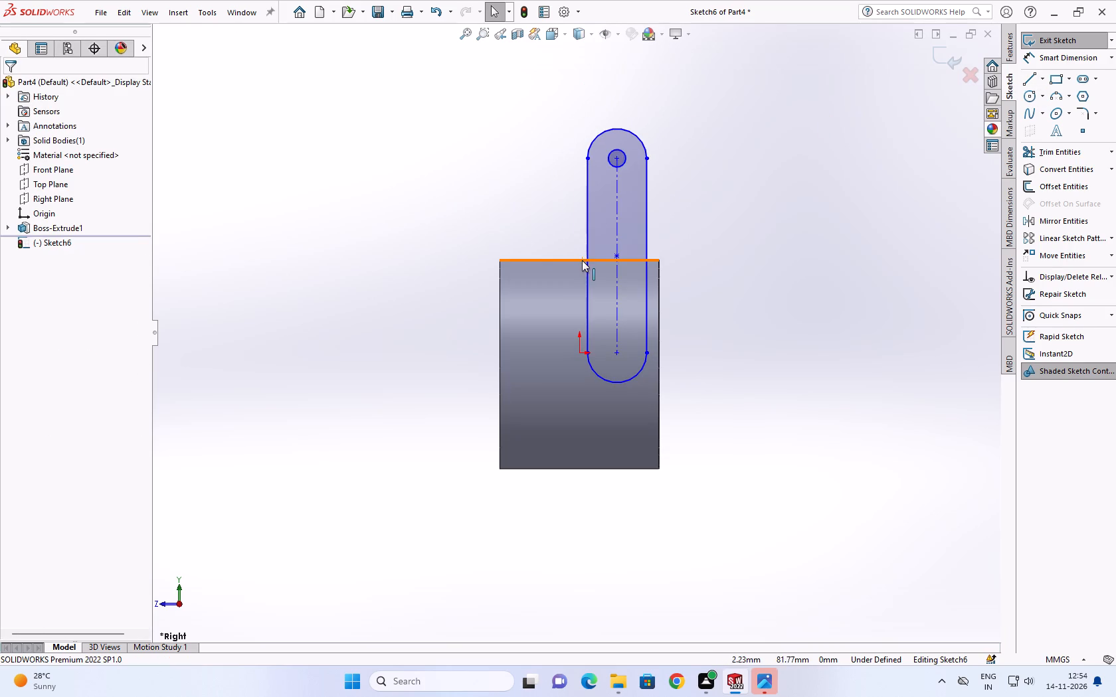
{"action": "scroll", "coordinate": [605, 253], "scroll_direction": "up", "scroll_amount": 1}
{"action": "scroll", "coordinate": [609, 253], "scroll_direction": "down", "scroll_amount": 2}
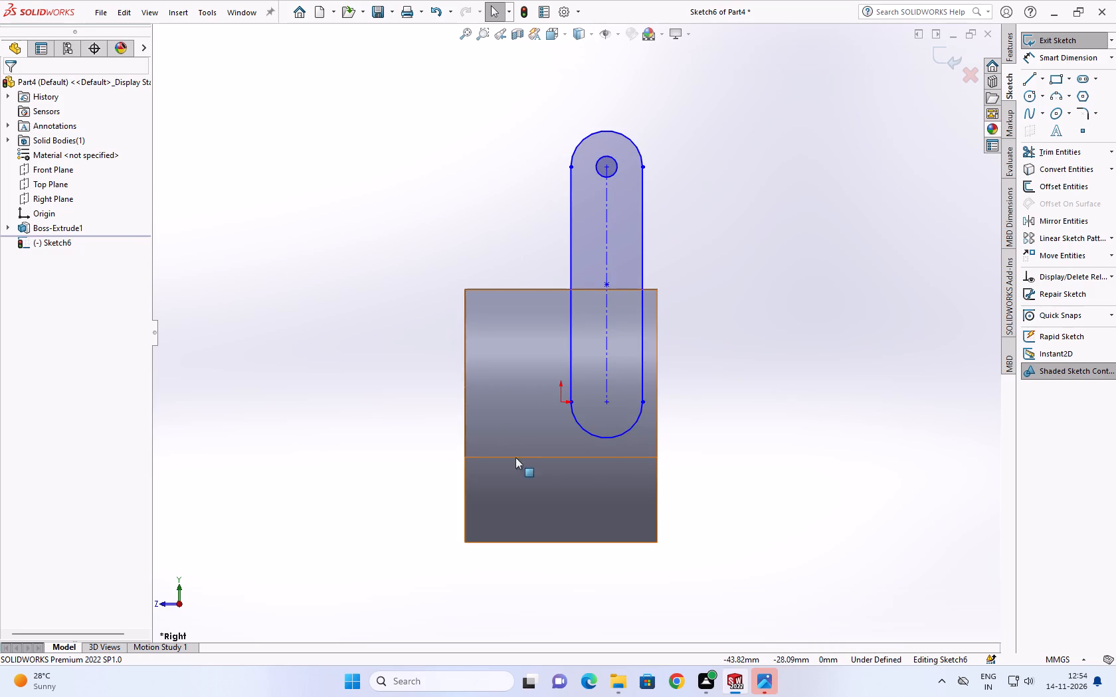
Check the practice drawing and dimension the slot's upper centre 170 mm vertically from the origin.
{"action": "left_click", "coordinate": [761, 680]}
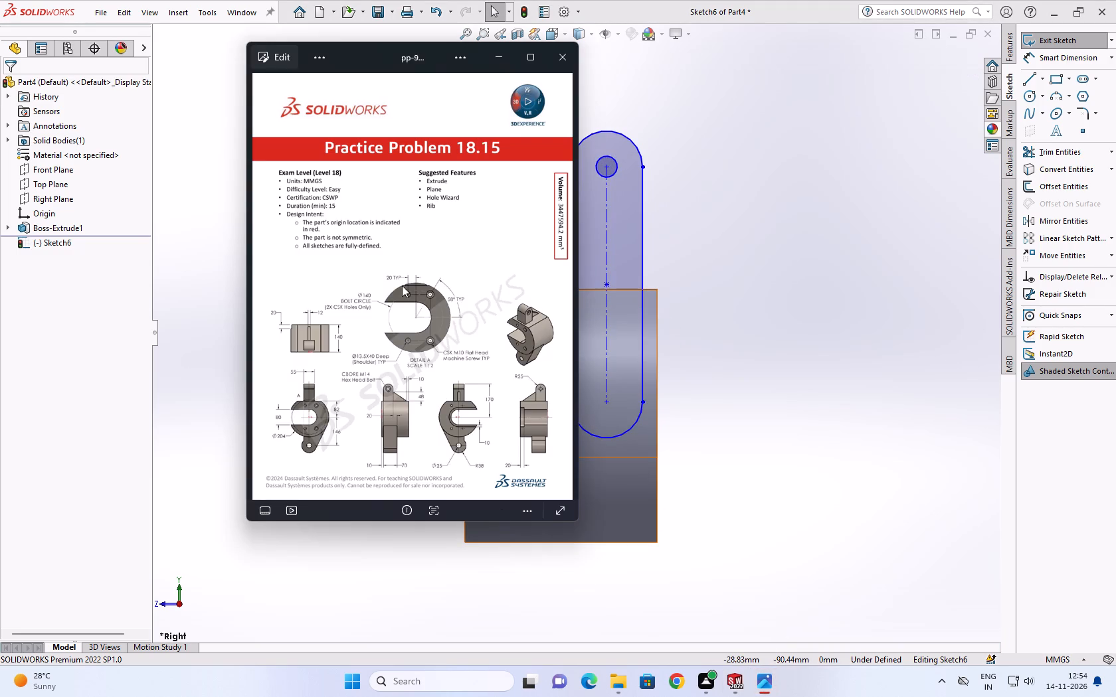
{"action": "scroll", "coordinate": [424, 366], "scroll_direction": "up", "scroll_amount": 3}
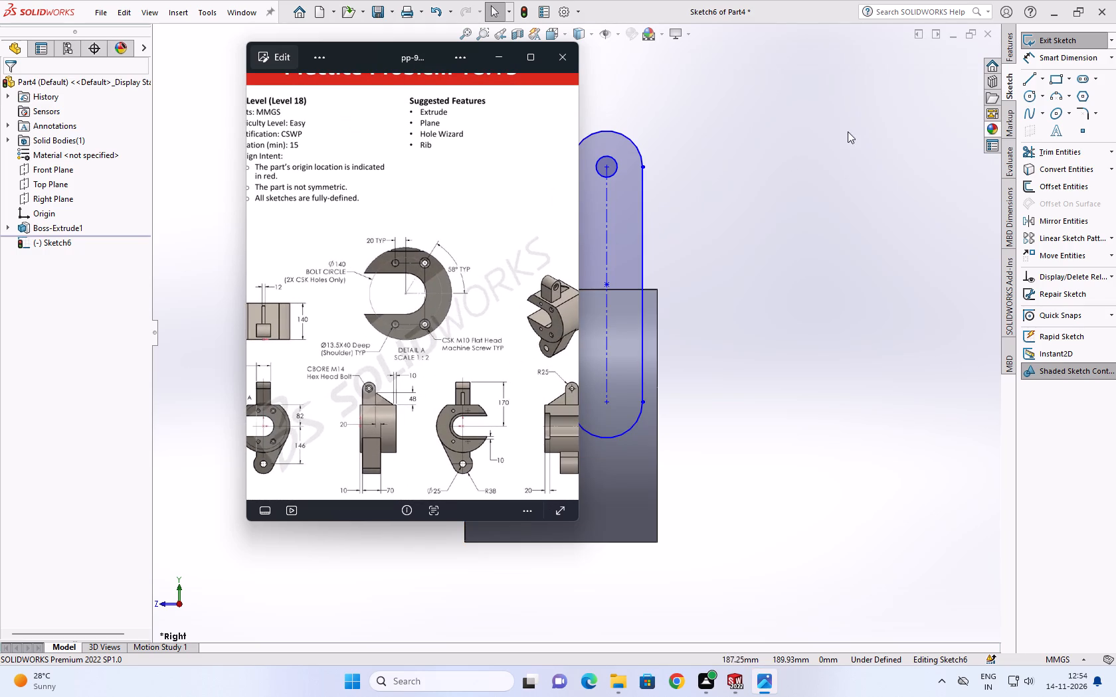
{"action": "left_click", "coordinate": [1050, 53]}
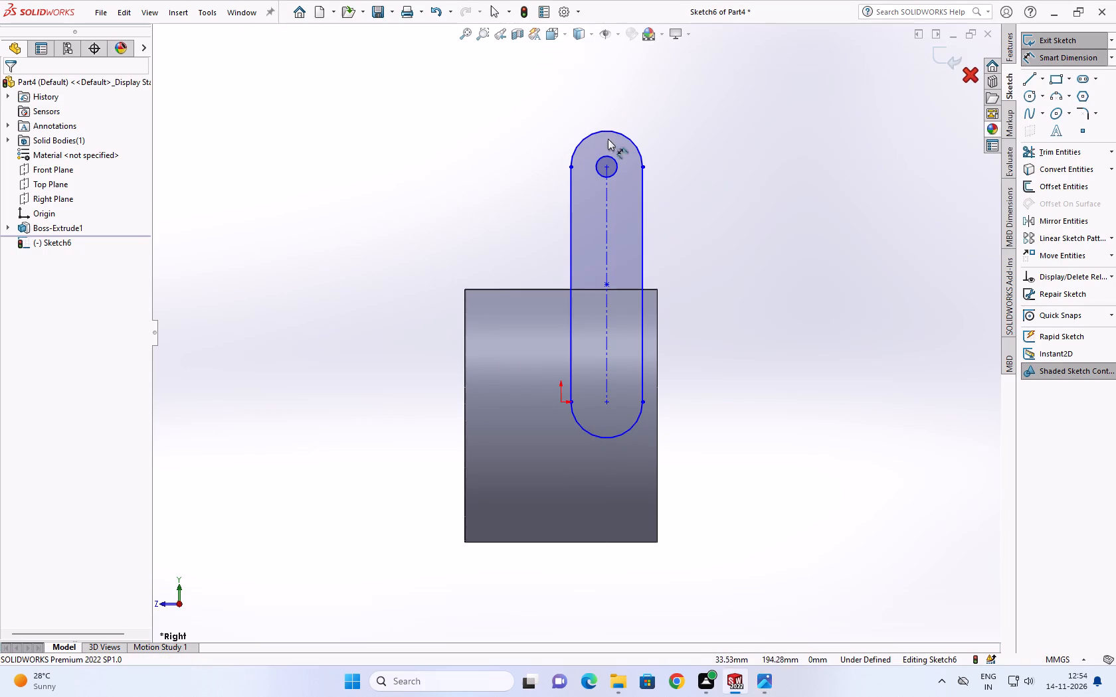
{"action": "left_click", "coordinate": [606, 165]}
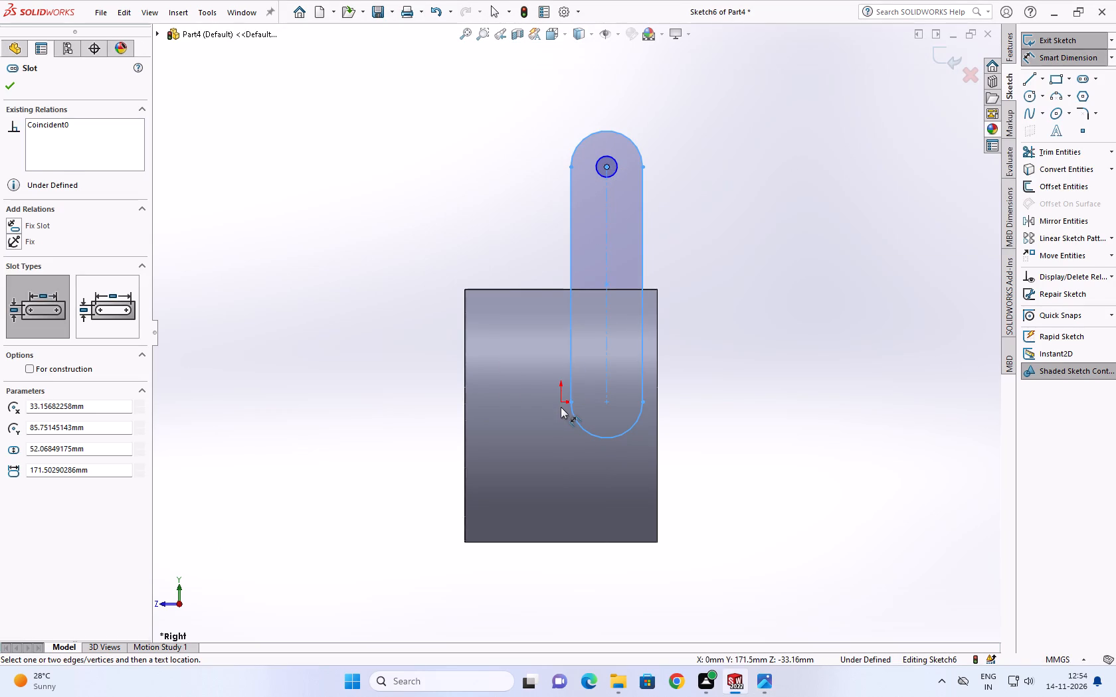
{"action": "left_click", "coordinate": [561, 402]}
{"action": "left_click", "coordinate": [690, 383]}
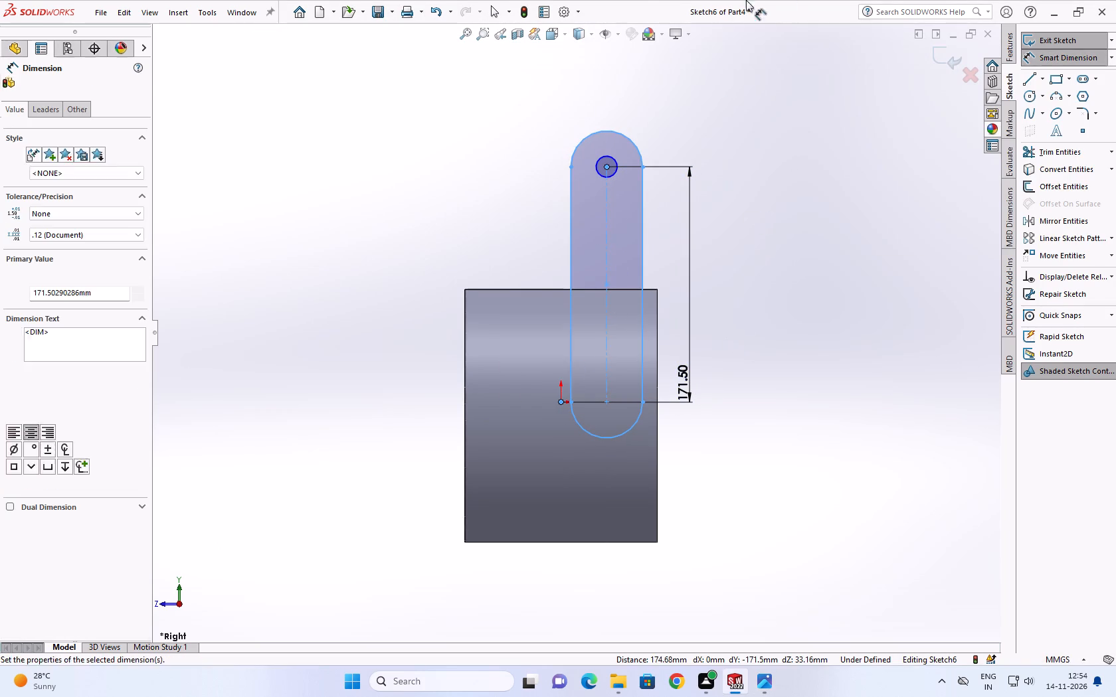
{"action": "type", "text": "170"}
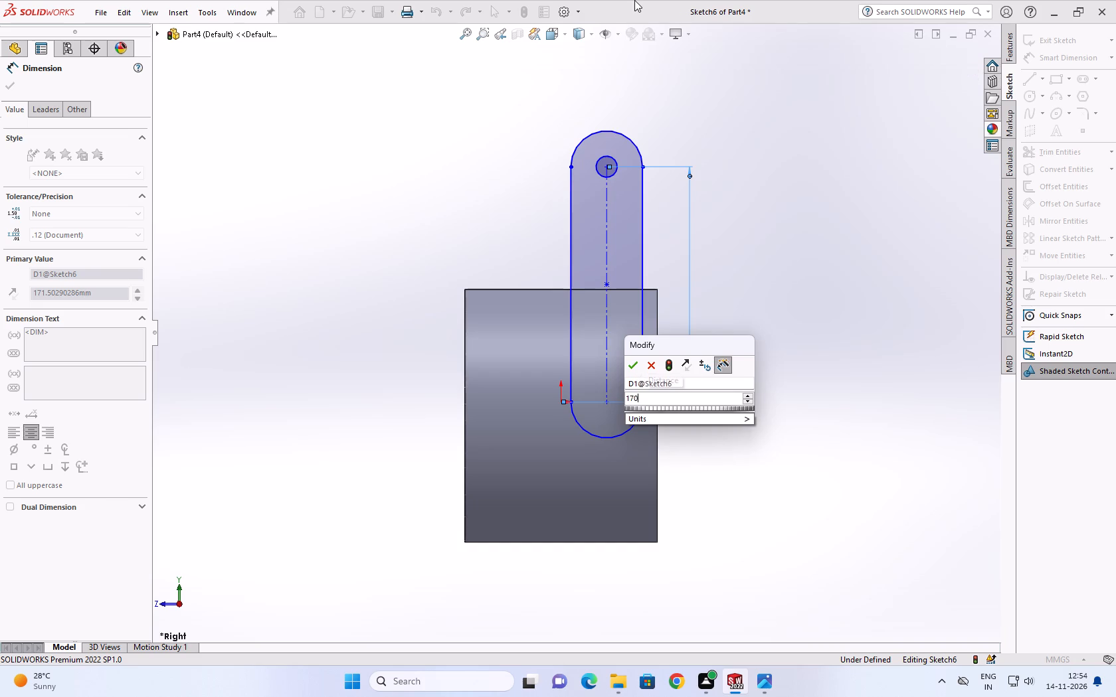
{"action": "key", "text": "Return"}
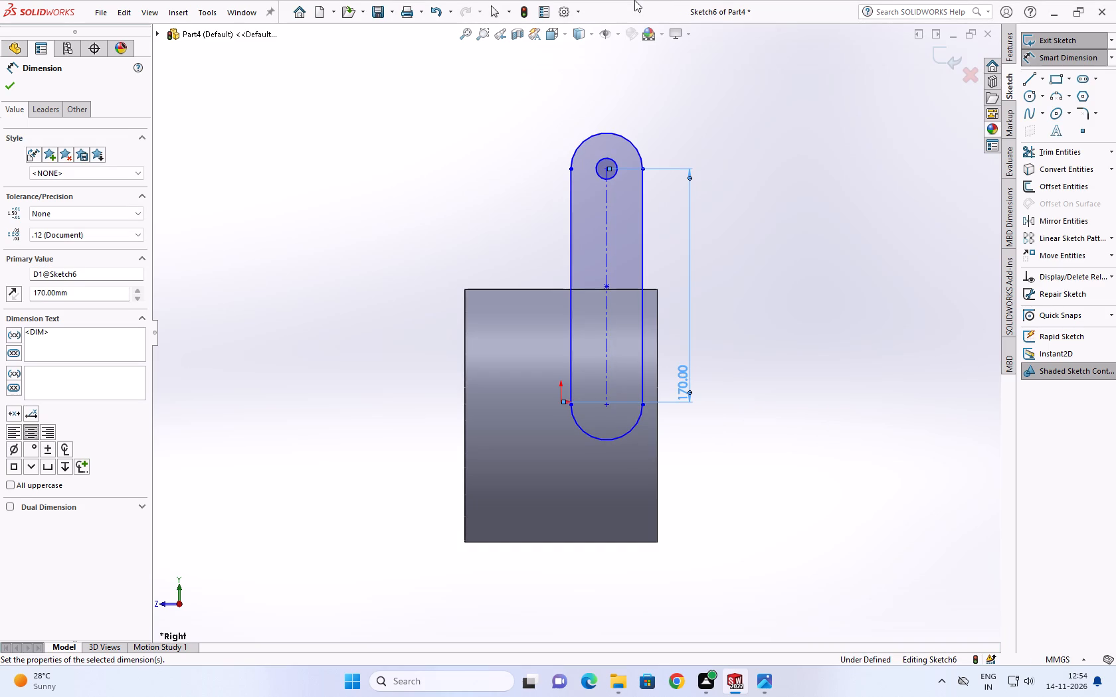
{"action": "key", "text": "Escape"}
{"action": "scroll", "coordinate": [597, 197], "scroll_direction": "down", "scroll_amount": 1}
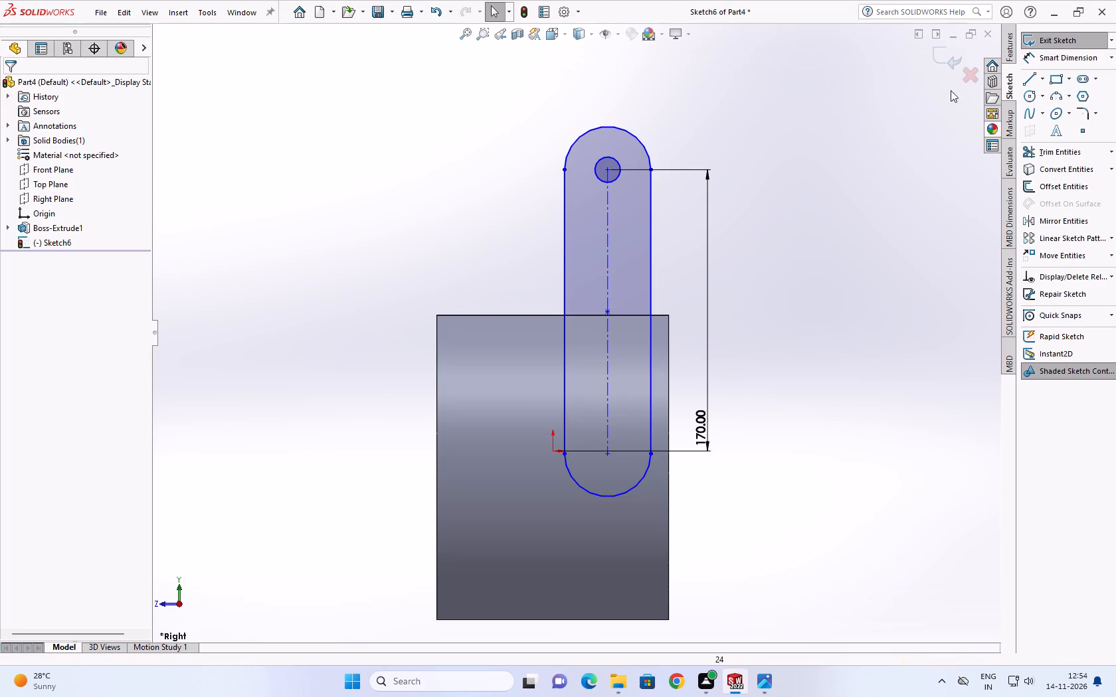
Add a horizontal relation between the midpoint of the slot's centreline and the origin.
{"action": "left_click", "coordinate": [1028, 78]}
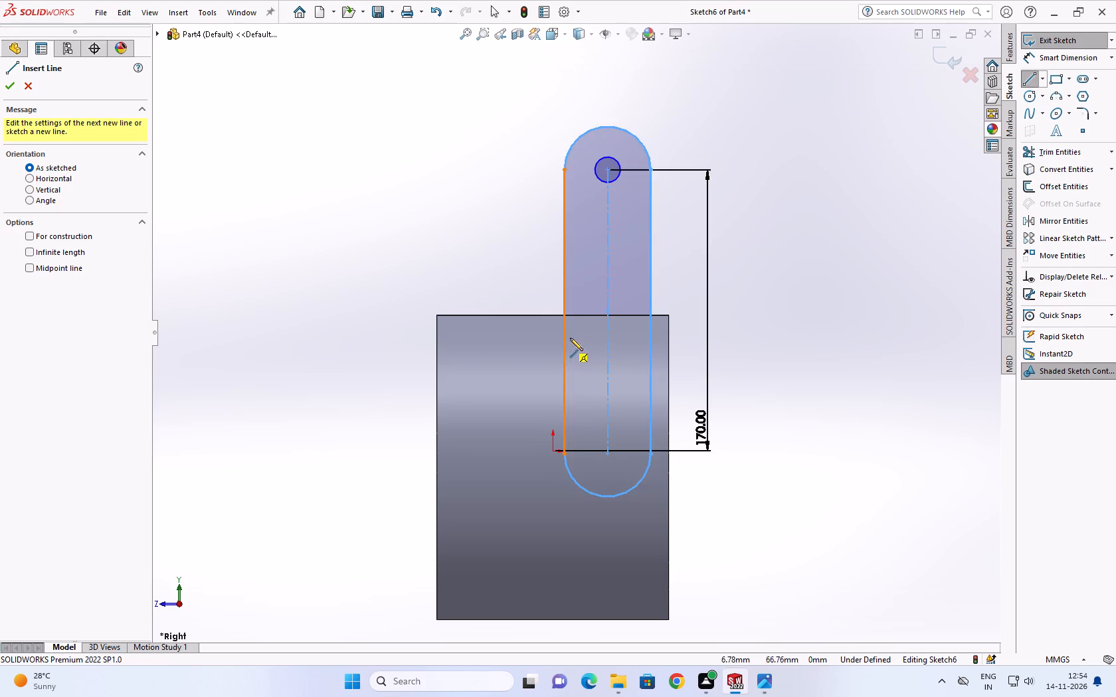
{"action": "key", "text": "Escape"}
{"action": "left_click", "coordinate": [607, 311]}
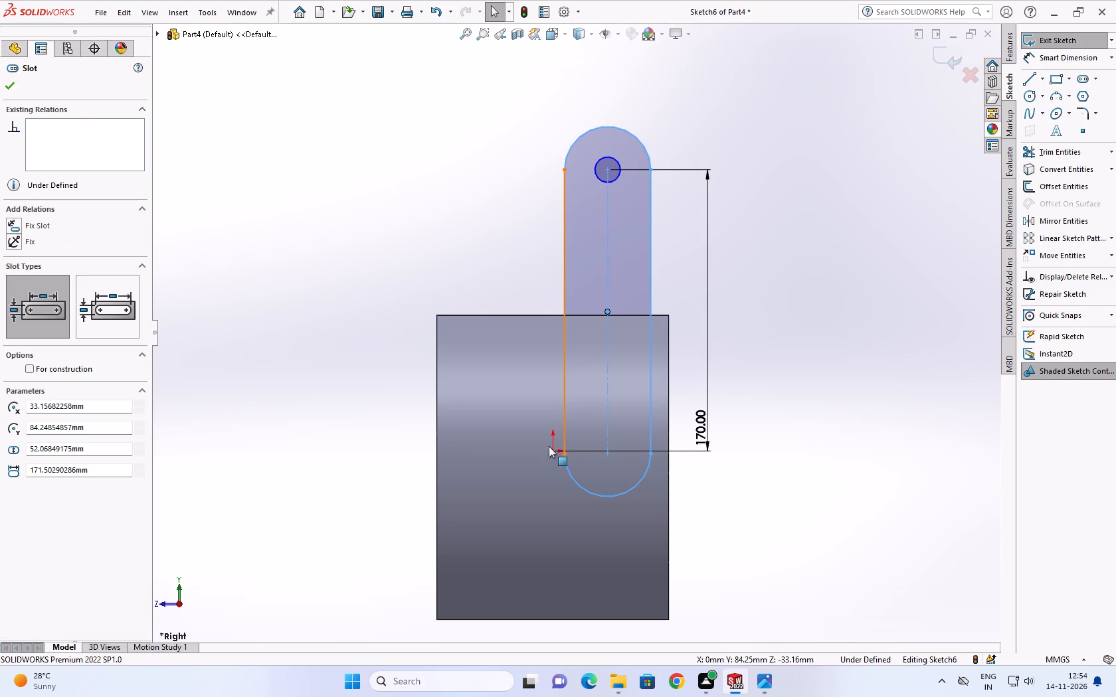
{"action": "left_click", "coordinate": [555, 452], "text": "ctrl"}
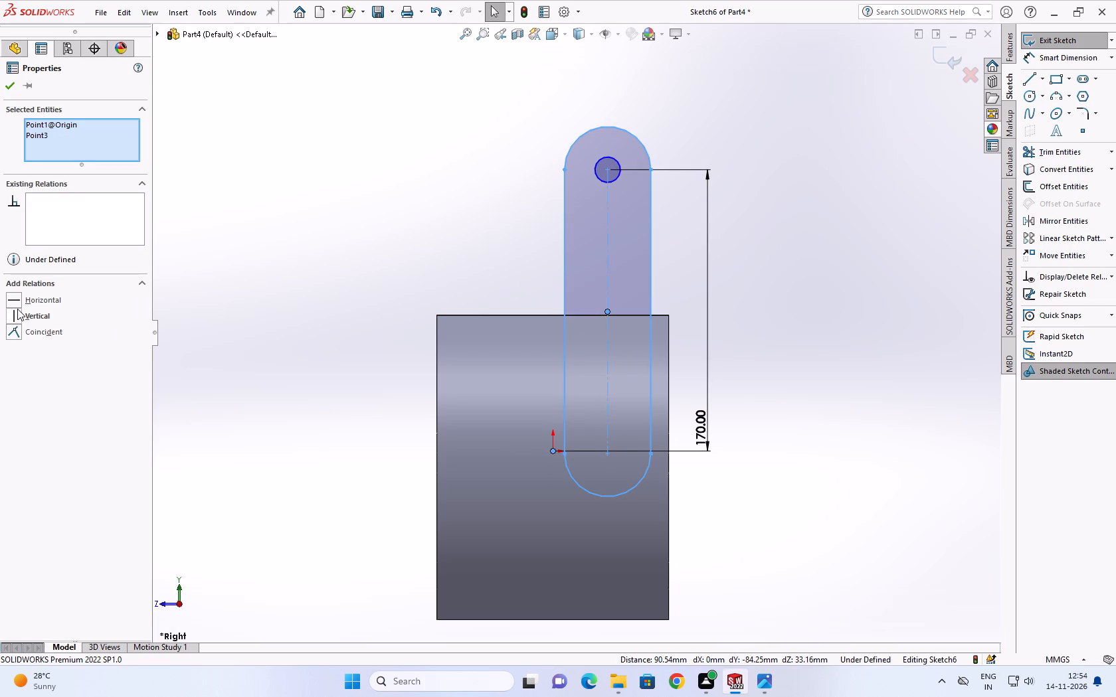
{"action": "left_click", "coordinate": [19, 299]}
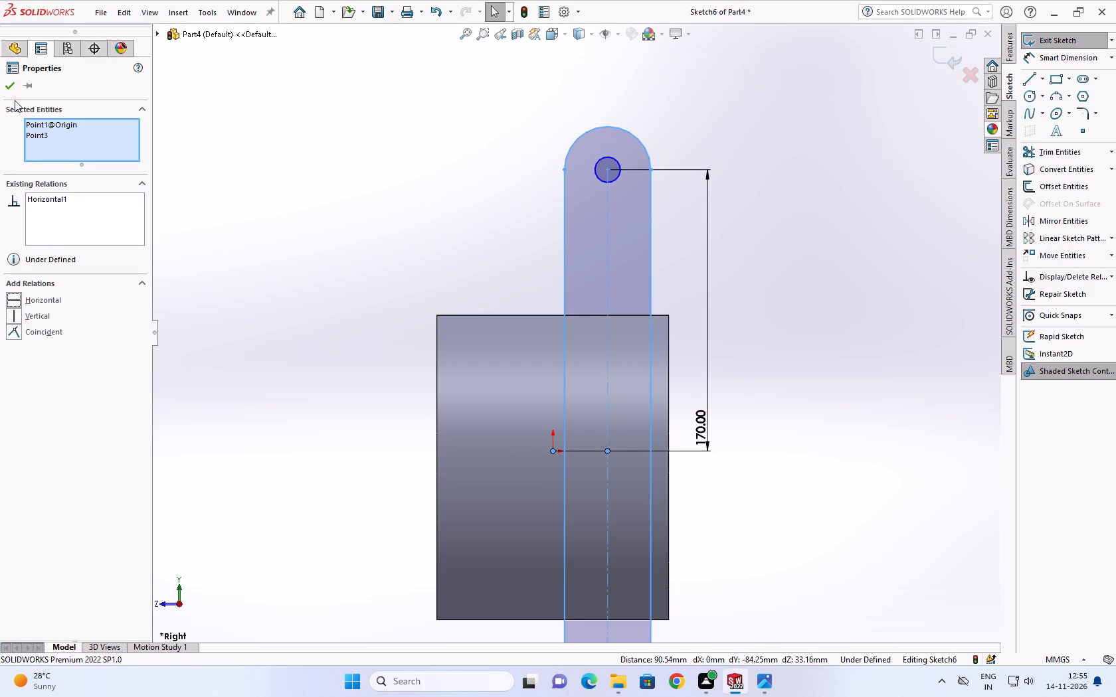
{"action": "left_click", "coordinate": [14, 84]}
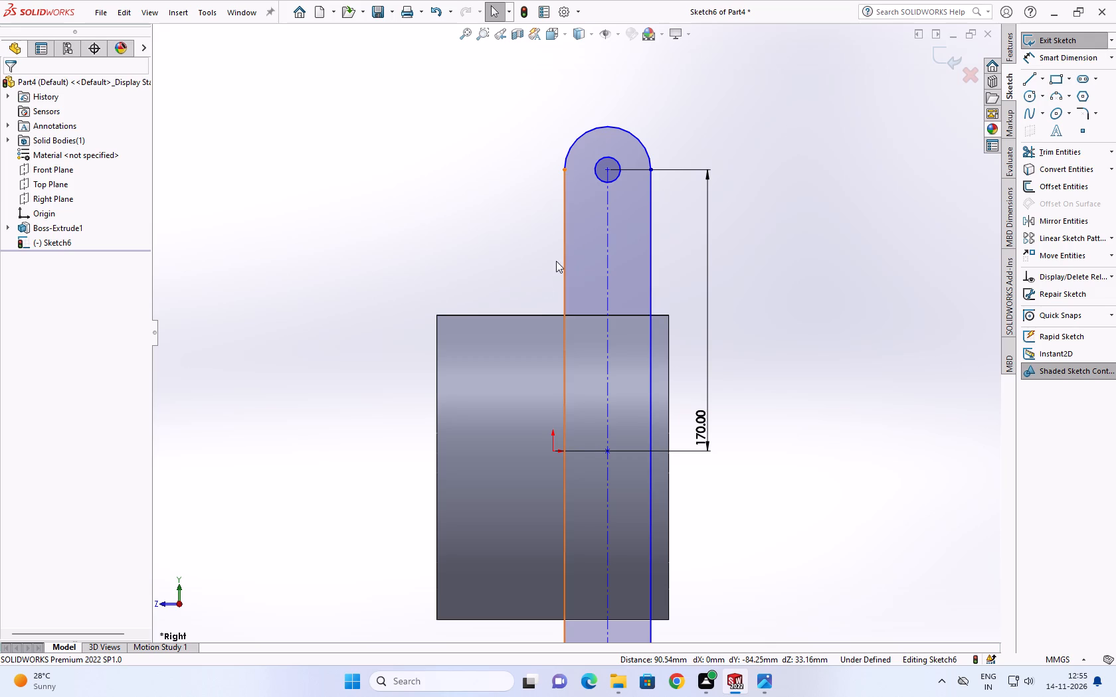
Convert the clamp body's top edge into a line of the lug sketch.
{"action": "left_click", "coordinate": [519, 317]}
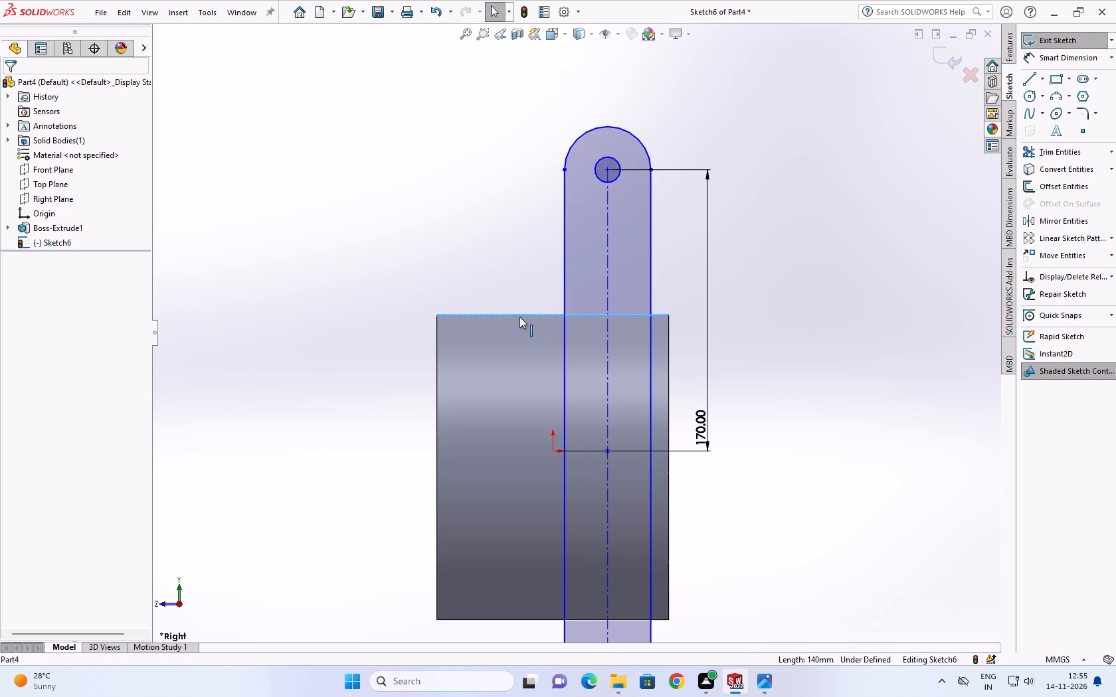
{"action": "left_click", "coordinate": [1045, 173]}
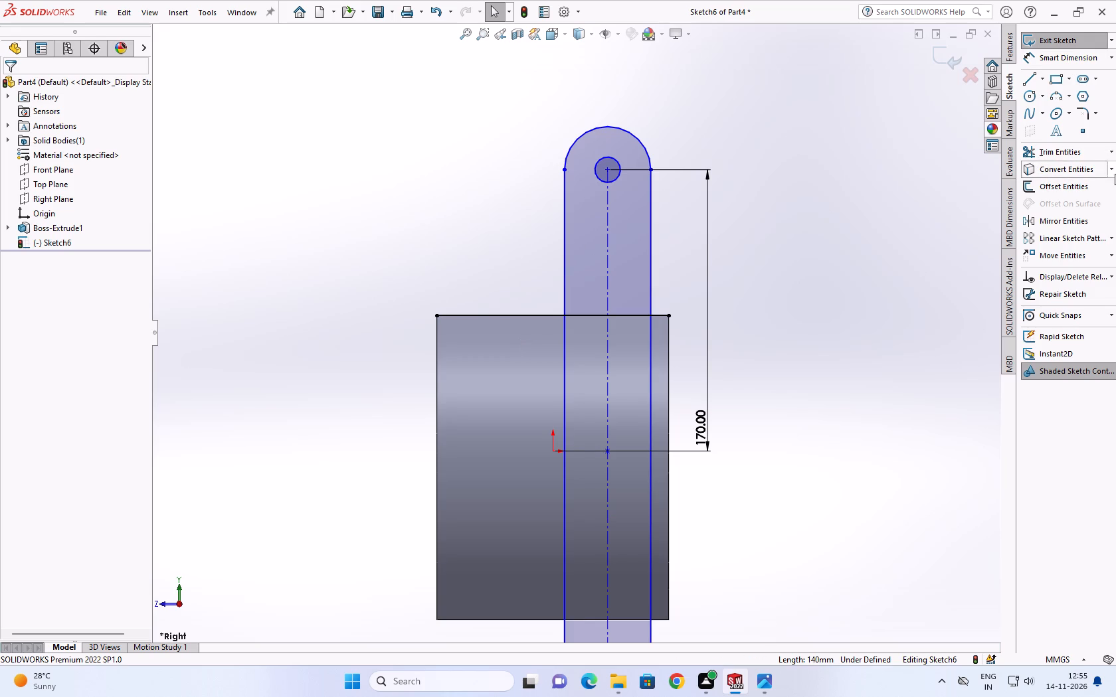
Power-trim the slot's sides and centreline below the converted top edge and remove the leftover lower arc.
{"action": "left_click", "coordinate": [1052, 153]}
{"action": "left_click", "coordinate": [21, 191]}
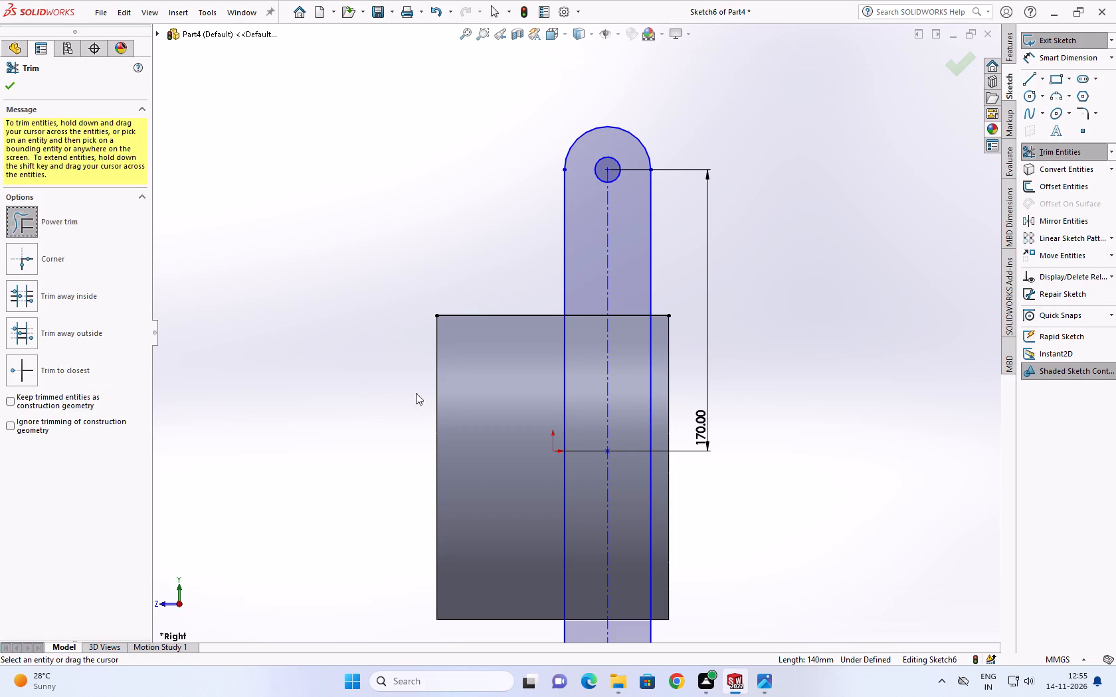
{"action": "left_click_drag", "start_coordinate": [332, 378], "coordinate": [848, 473]}
{"action": "left_click", "coordinate": [593, 336]}
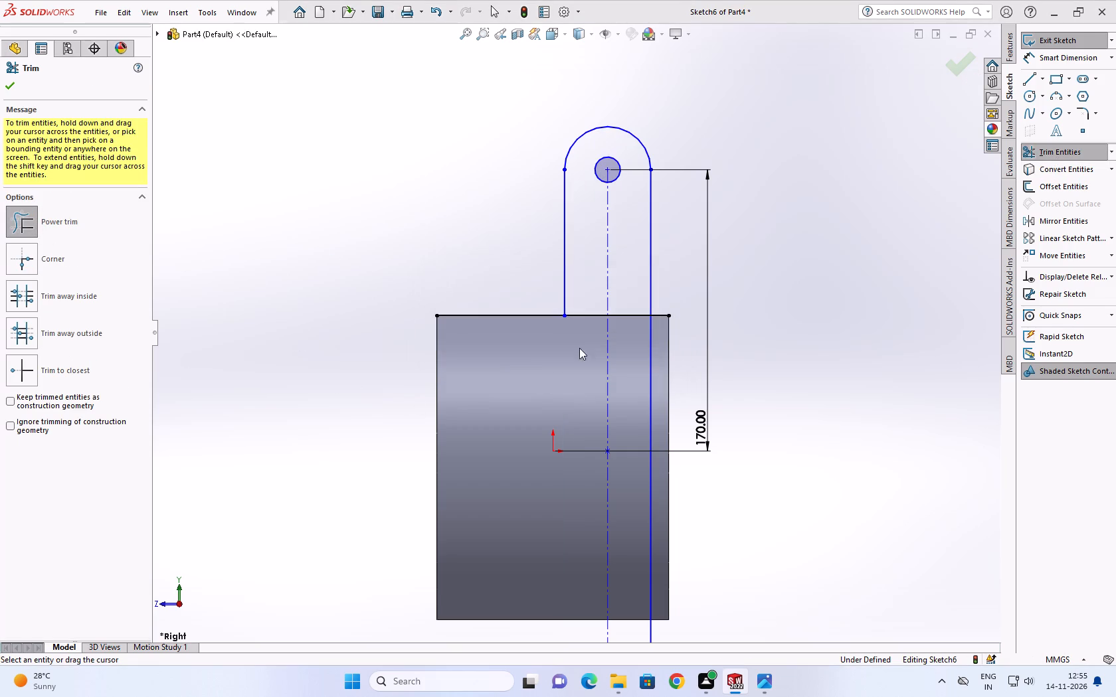
{"action": "left_click_drag", "start_coordinate": [512, 368], "coordinate": [749, 437]}
{"action": "scroll", "coordinate": [644, 560], "scroll_direction": "up", "scroll_amount": 3}
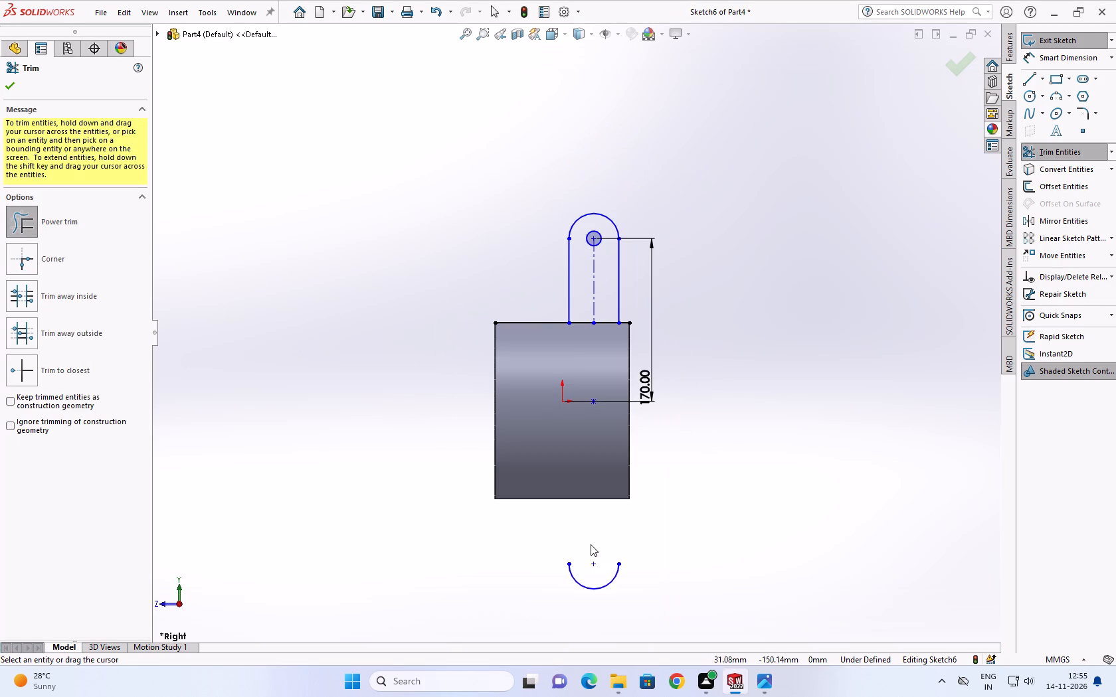
{"action": "left_click_drag", "start_coordinate": [590, 544], "coordinate": [632, 607]}
{"action": "scroll", "coordinate": [629, 574], "scroll_direction": "up", "scroll_amount": 2}
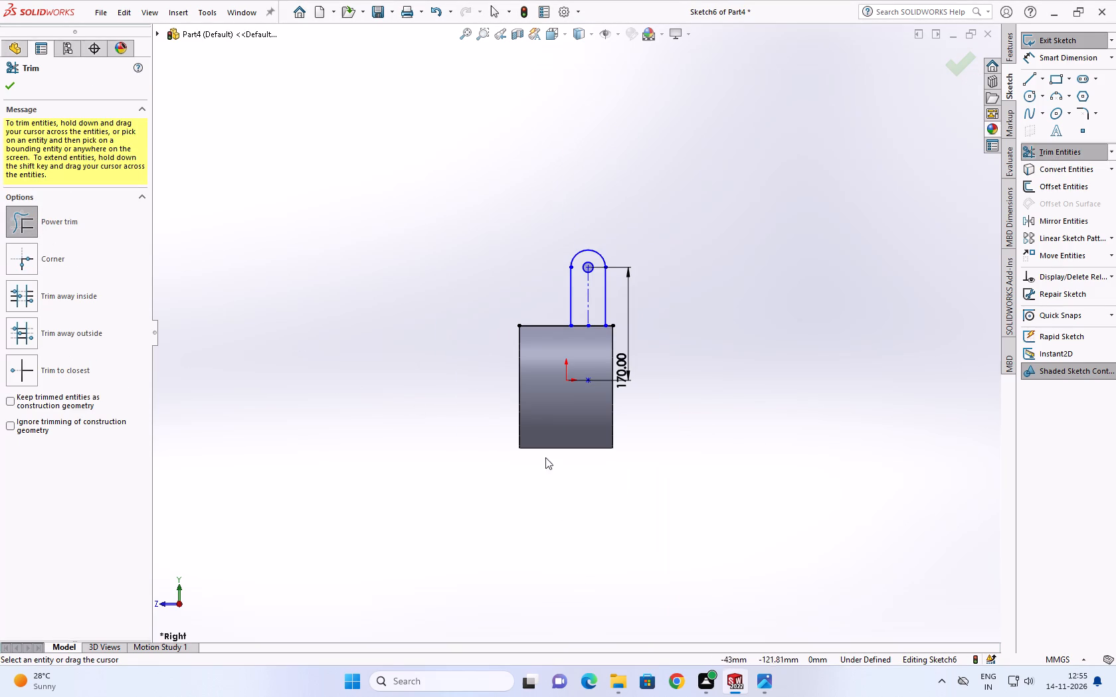
{"action": "left_click", "coordinate": [11, 86]}
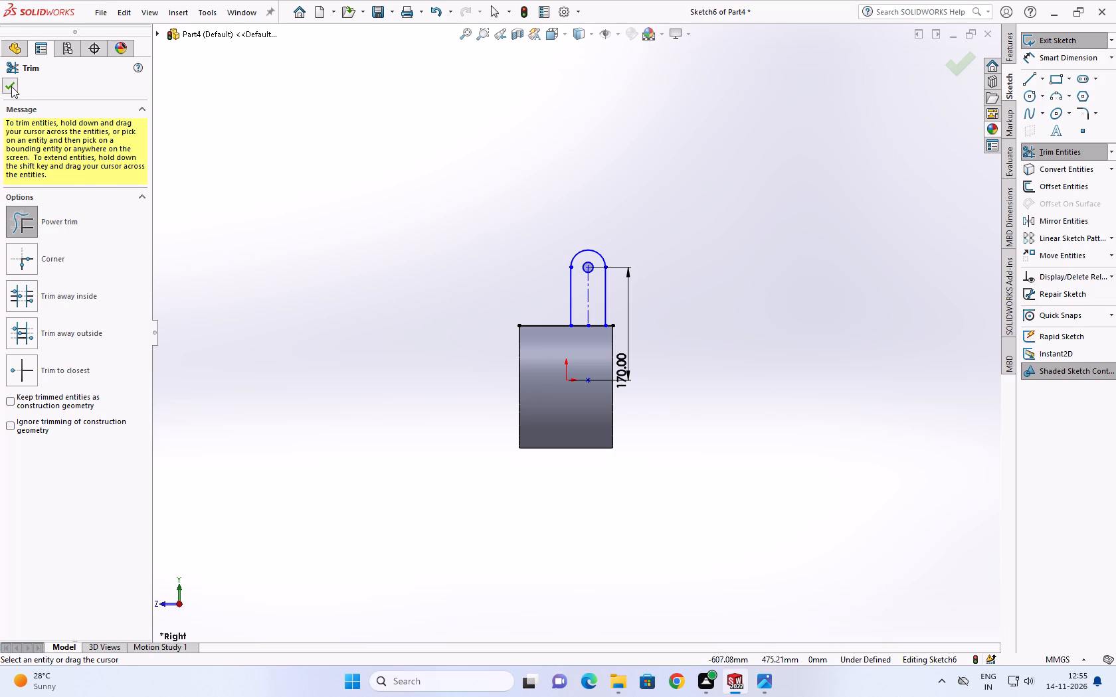
Trim the short piece of the converted top edge between the lug's right side and the body's right edge using Trim to closest.
{"action": "scroll", "coordinate": [739, 210], "scroll_direction": "up", "scroll_amount": 1}
{"action": "scroll", "coordinate": [596, 247], "scroll_direction": "down", "scroll_amount": 4}
{"action": "scroll", "coordinate": [582, 373], "scroll_direction": "down", "scroll_amount": 1}
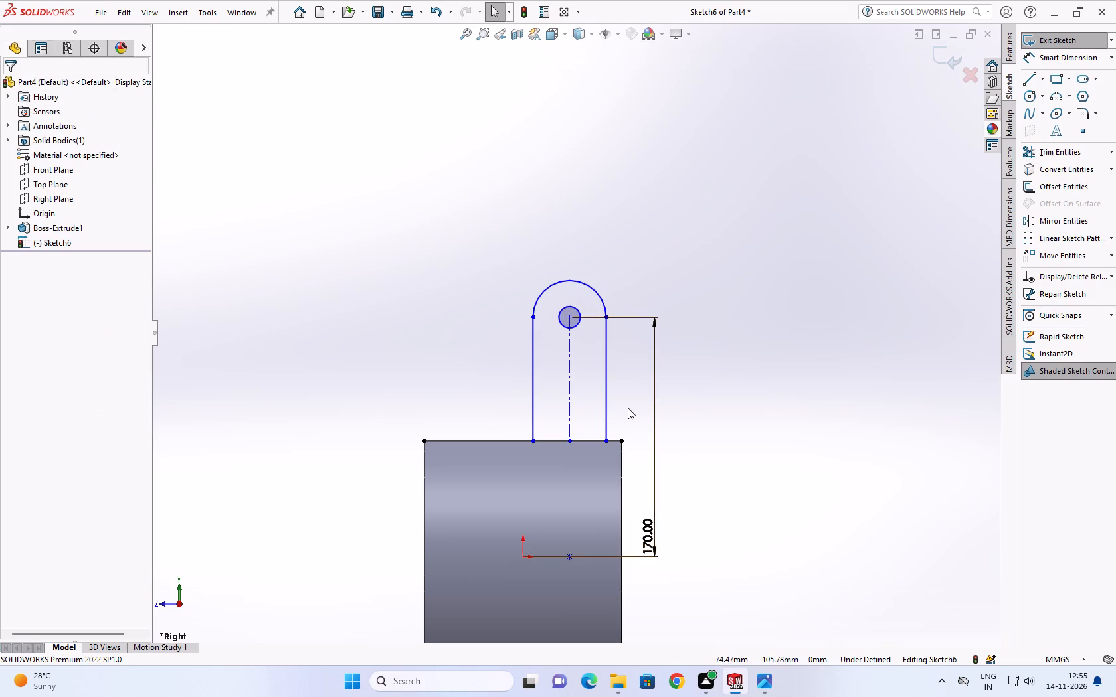
{"action": "left_click", "coordinate": [1040, 152]}
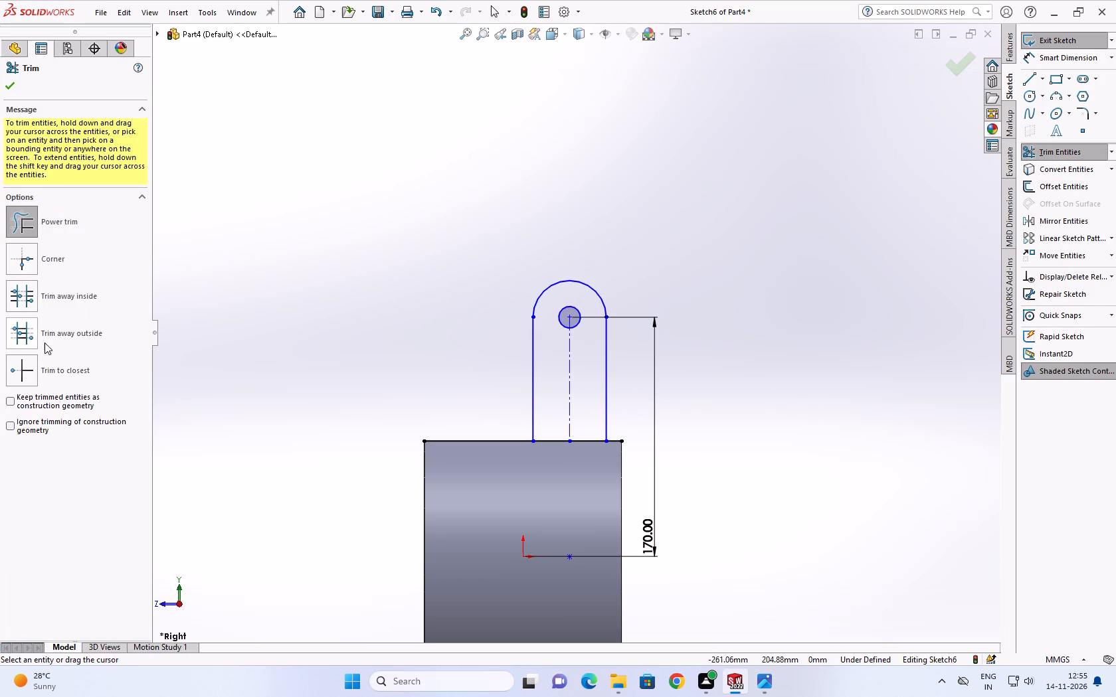
{"action": "left_click", "coordinate": [17, 363]}
{"action": "scroll", "coordinate": [601, 458], "scroll_direction": "down", "scroll_amount": 5}
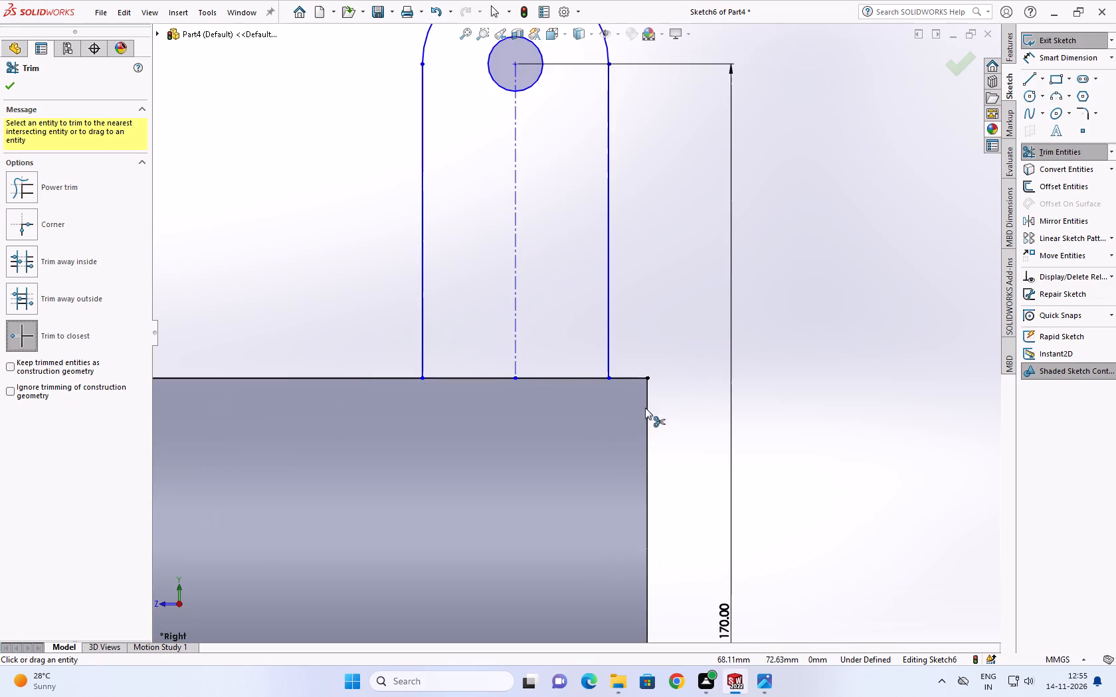
{"action": "scroll", "coordinate": [650, 398], "scroll_direction": "down", "scroll_amount": 2}
{"action": "left_click", "coordinate": [616, 363]}
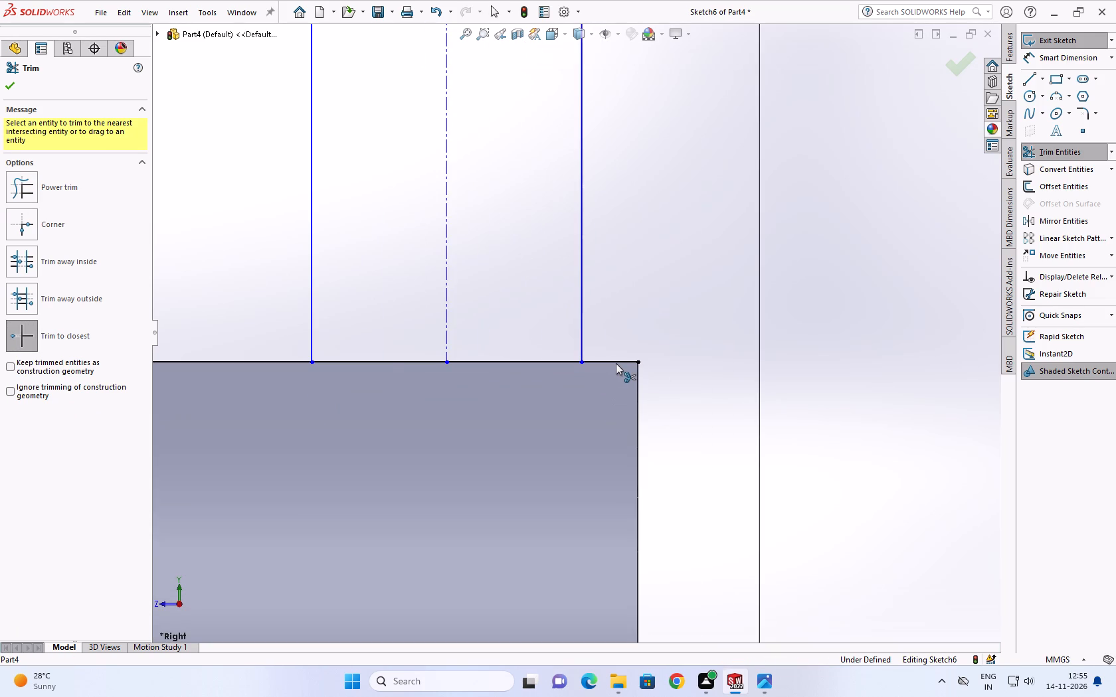
{"action": "scroll", "coordinate": [717, 485], "scroll_direction": "up", "scroll_amount": 4}
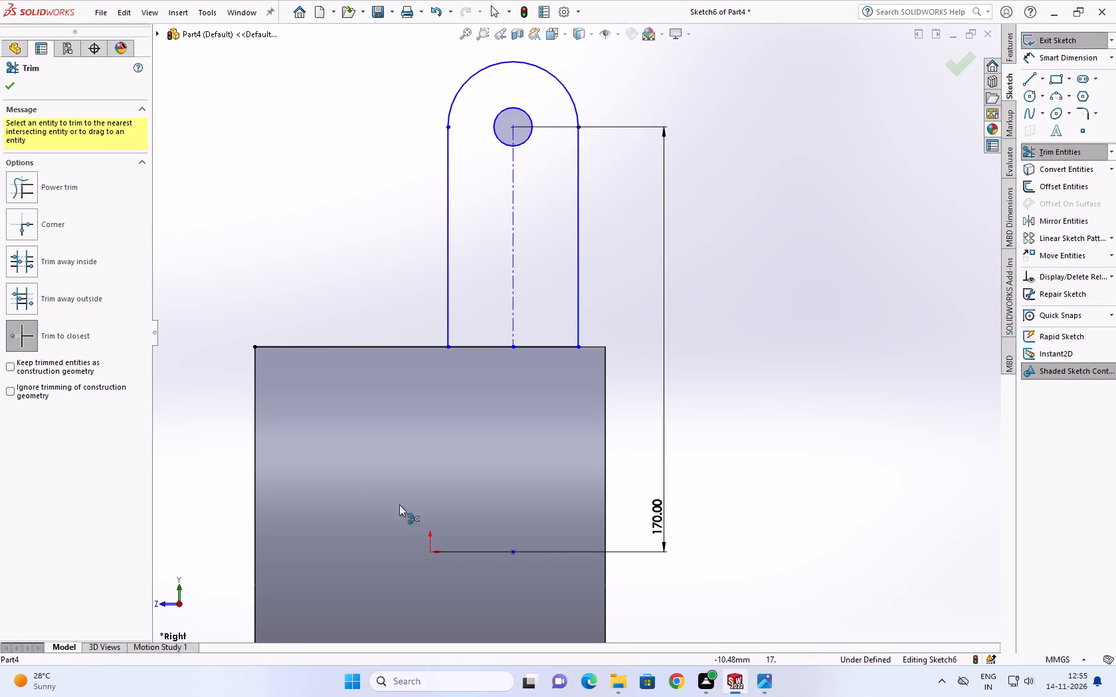
{"action": "scroll", "coordinate": [189, 367], "scroll_direction": "down", "scroll_amount": 1}
{"action": "left_click", "coordinate": [9, 89]}
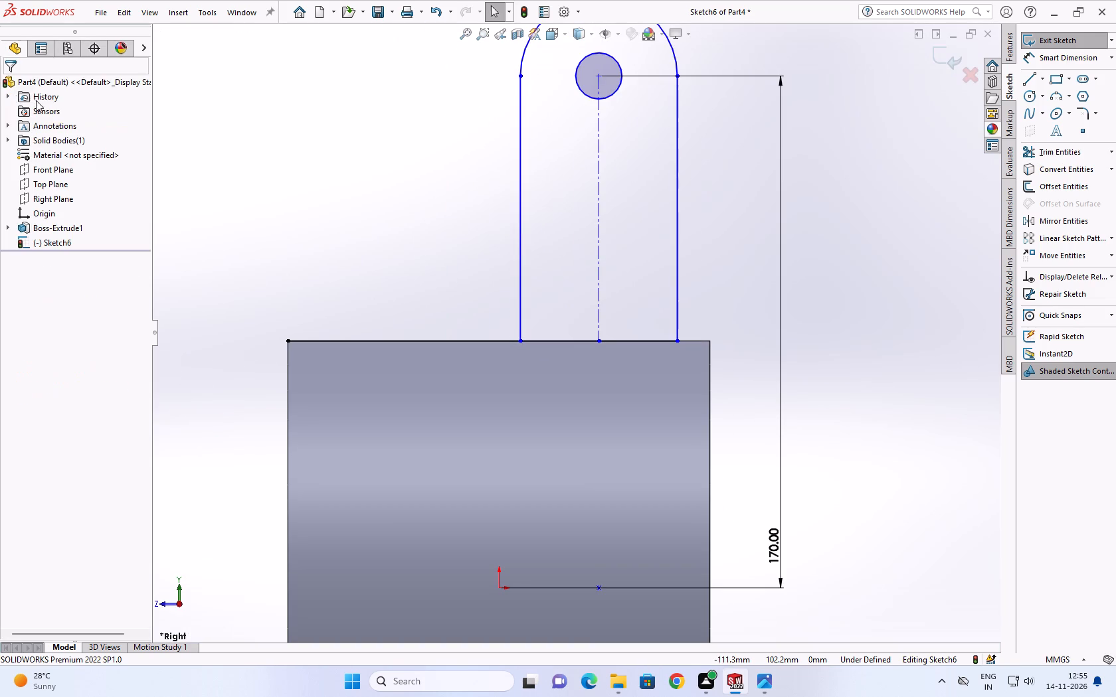
Dimension the lug's right side 10 mm from the clamp body's right edge.
{"action": "scroll", "coordinate": [381, 216], "scroll_direction": "up", "scroll_amount": 1}
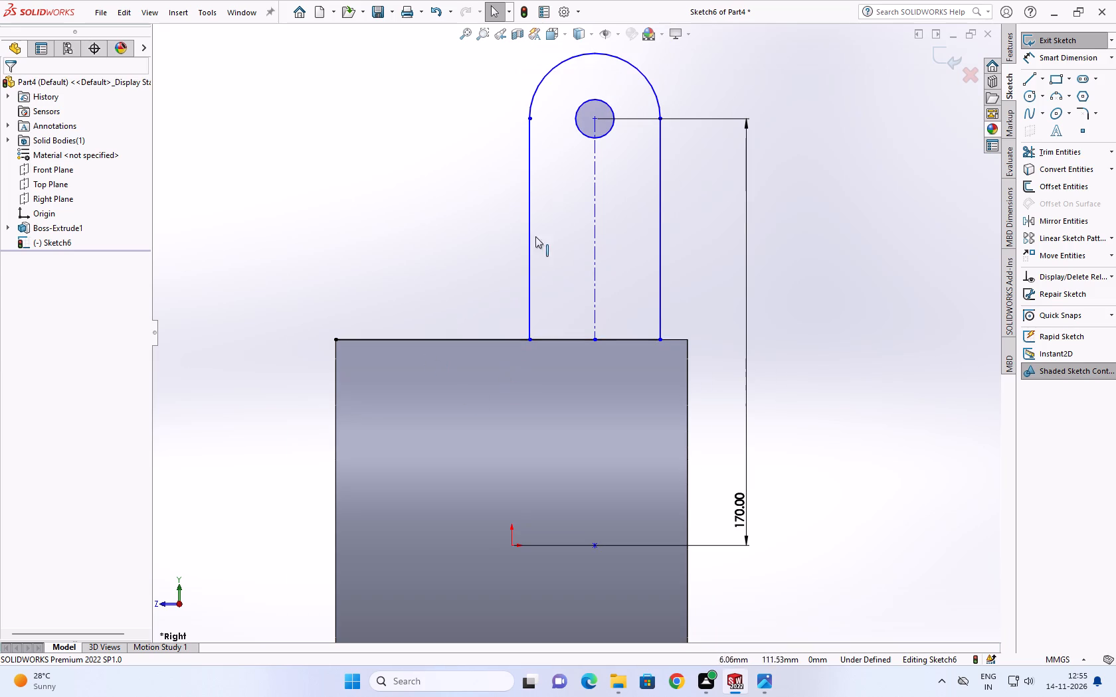
{"action": "left_click", "coordinate": [1040, 54]}
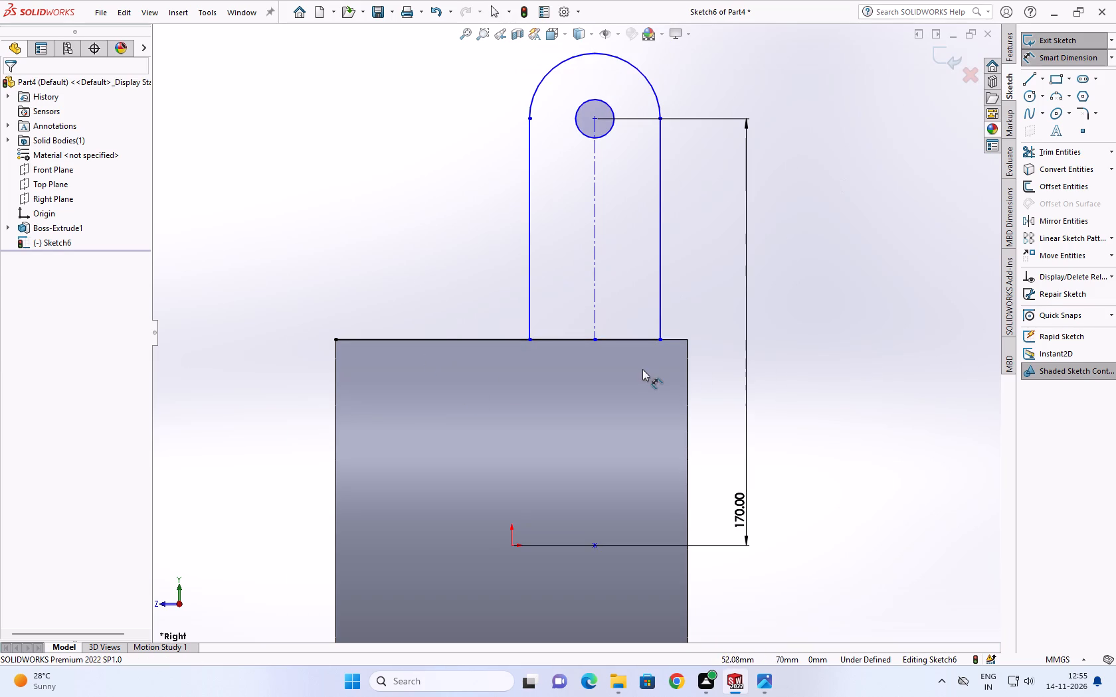
{"action": "left_click", "coordinate": [660, 331]}
{"action": "left_click", "coordinate": [688, 340]}
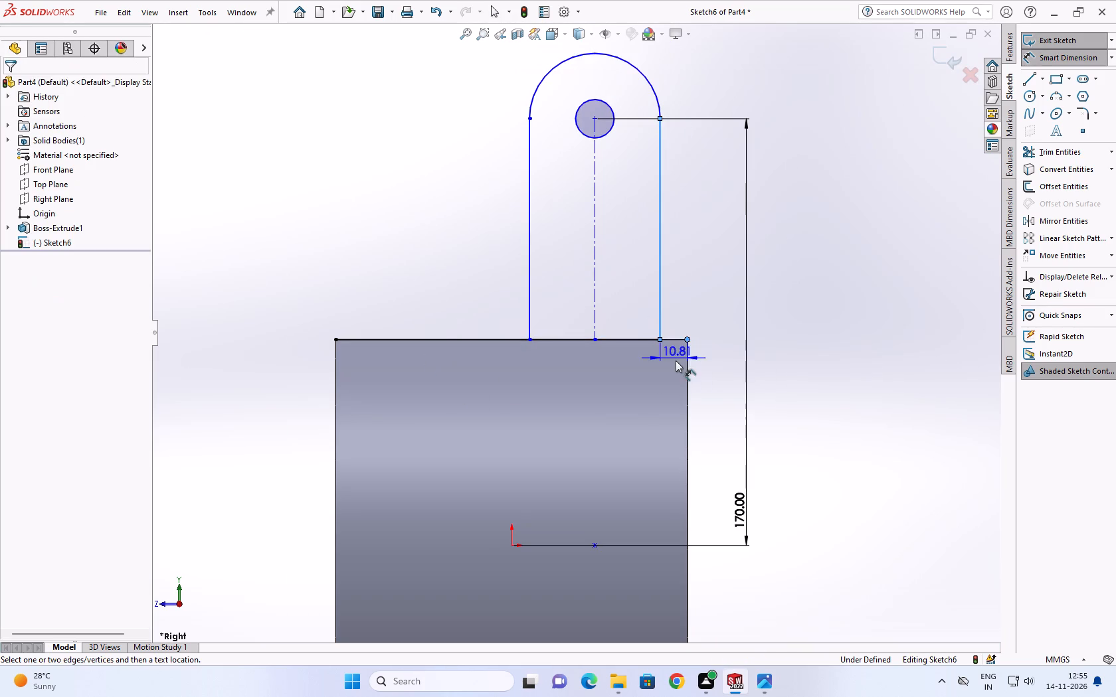
{"action": "left_click", "coordinate": [673, 375]}
{"action": "type", "text": "10"}
{"action": "key", "text": "Return"}
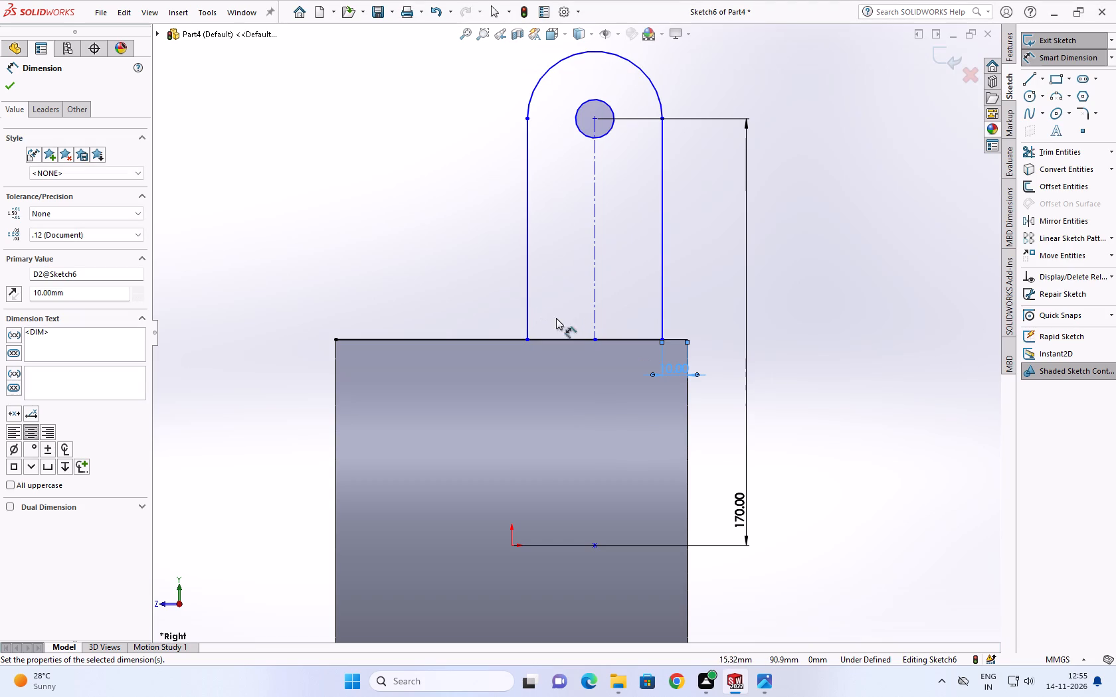
Dimension the lug's rounded top arc with a 25 mm radius.
{"action": "left_click", "coordinate": [650, 80]}
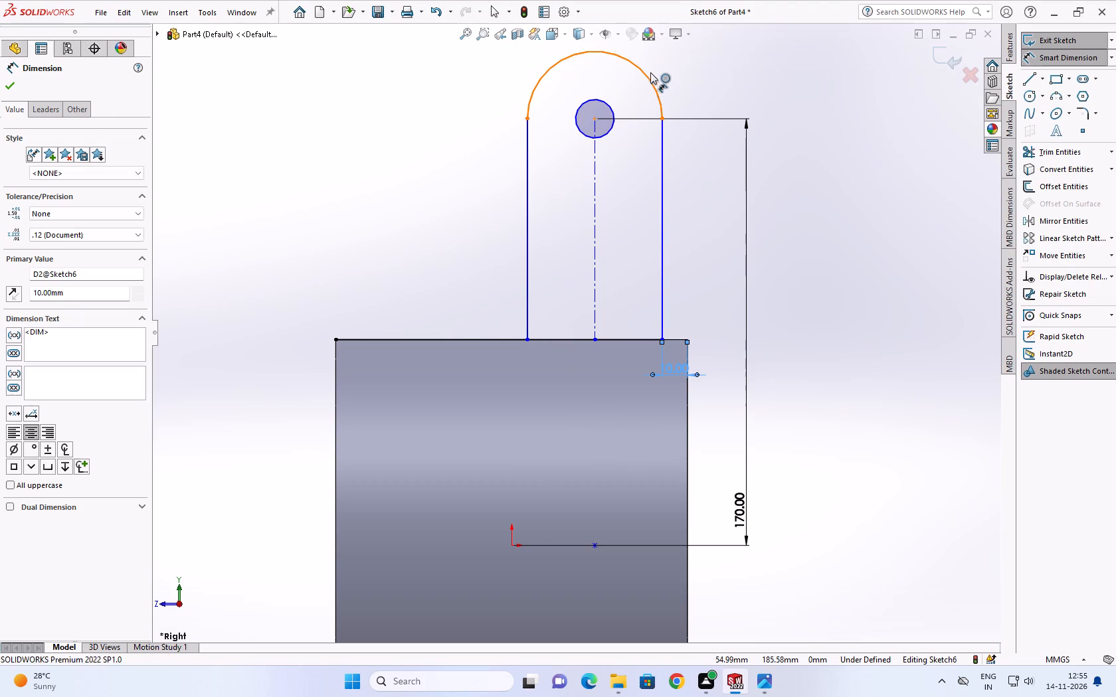
{"action": "left_click", "coordinate": [688, 54]}
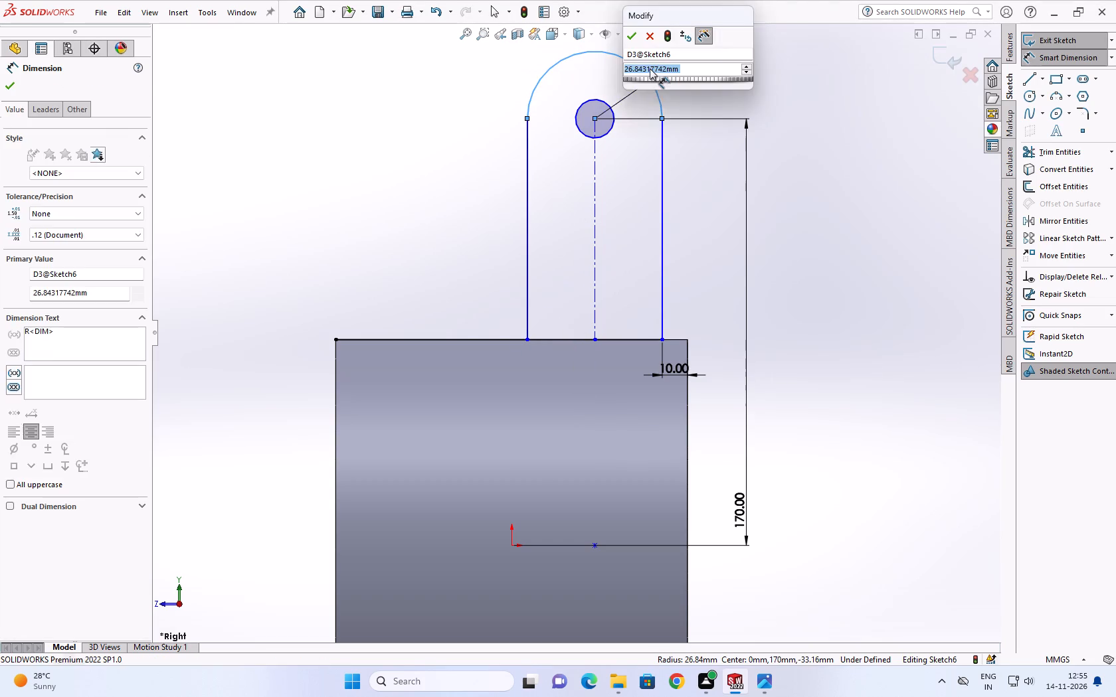
{"action": "type", "text": "25"}
{"action": "key", "text": "Return"}
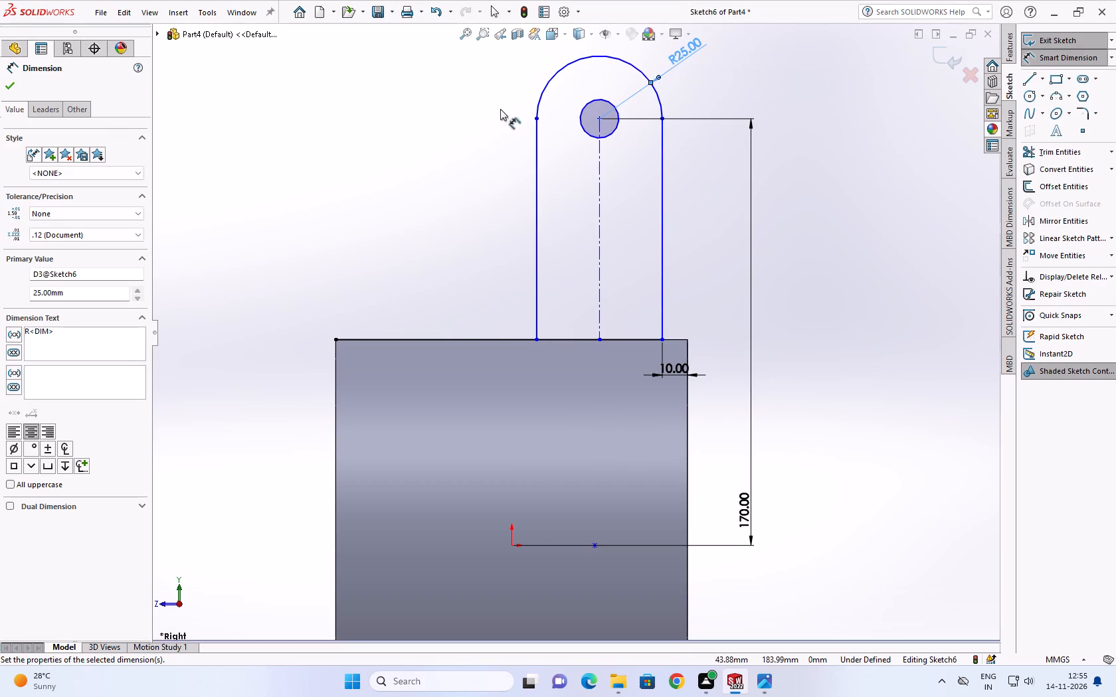
Sketch a sloping line about 80 mm long from the lug's left side down to the body's top edge.
{"action": "scroll", "coordinate": [578, 283], "scroll_direction": "up", "scroll_amount": 1}
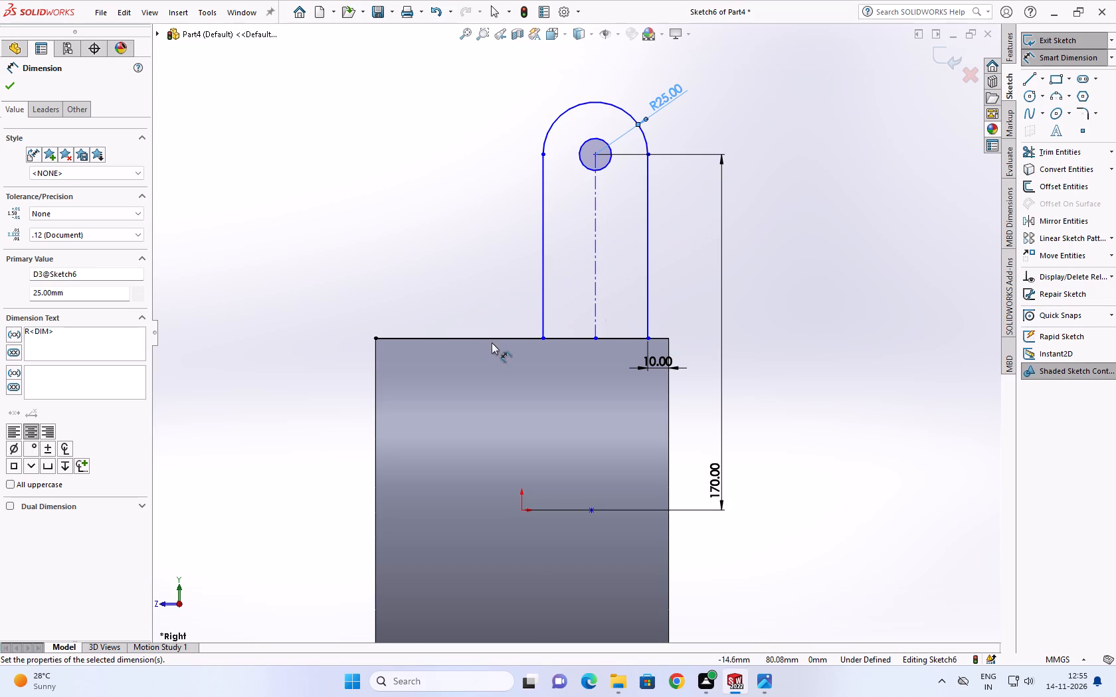
{"action": "left_click", "coordinate": [1030, 81]}
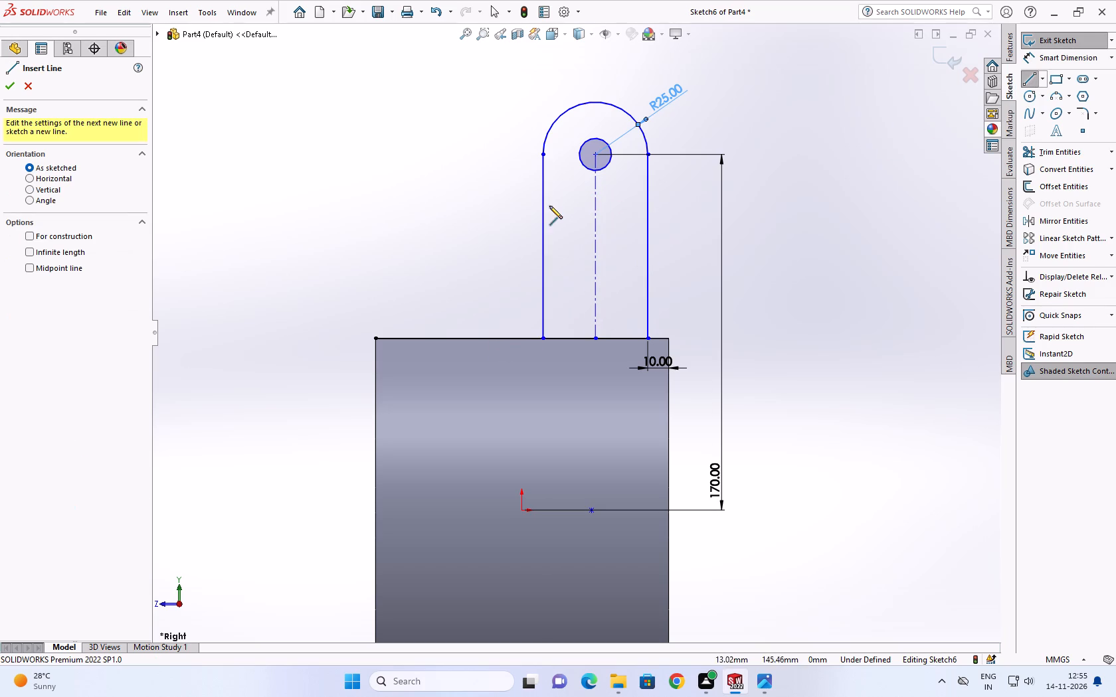
{"action": "left_click", "coordinate": [541, 214]}
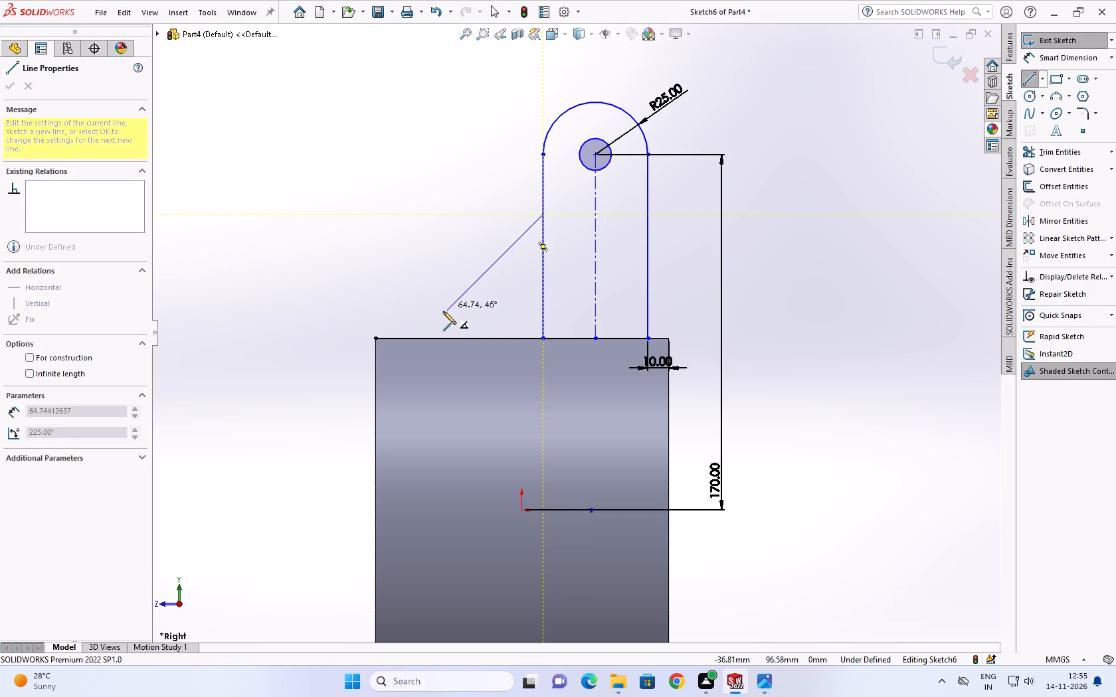
{"action": "left_click", "coordinate": [432, 337]}
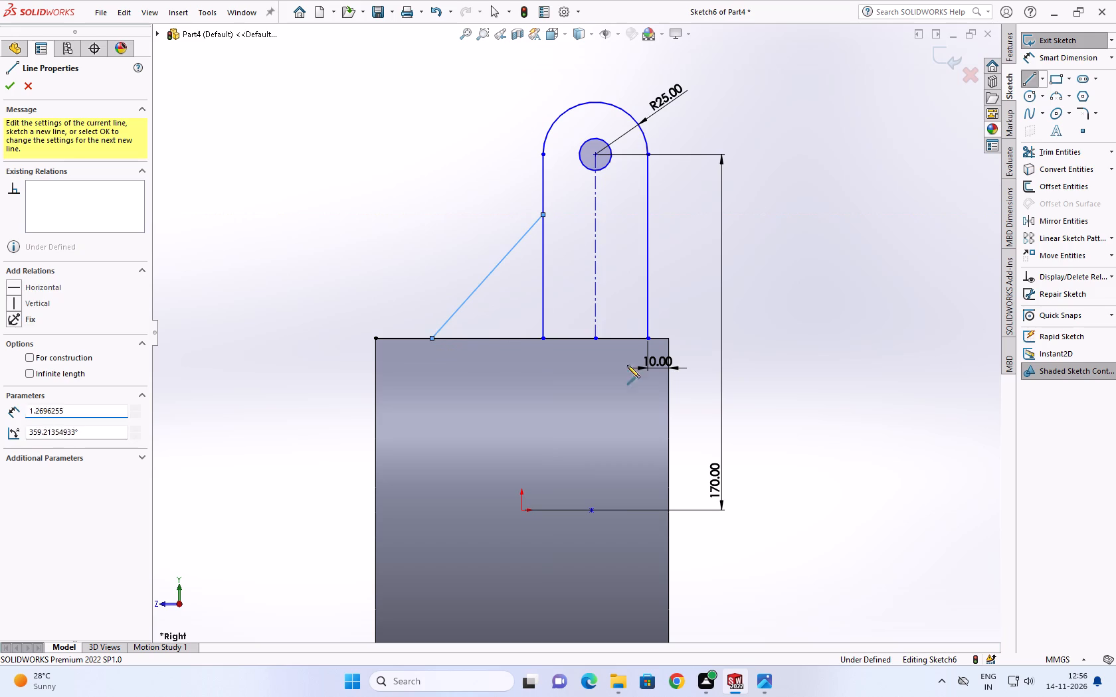
Dimension the sloping line's vertical height as 48 mm.
{"action": "left_click", "coordinate": [1049, 56]}
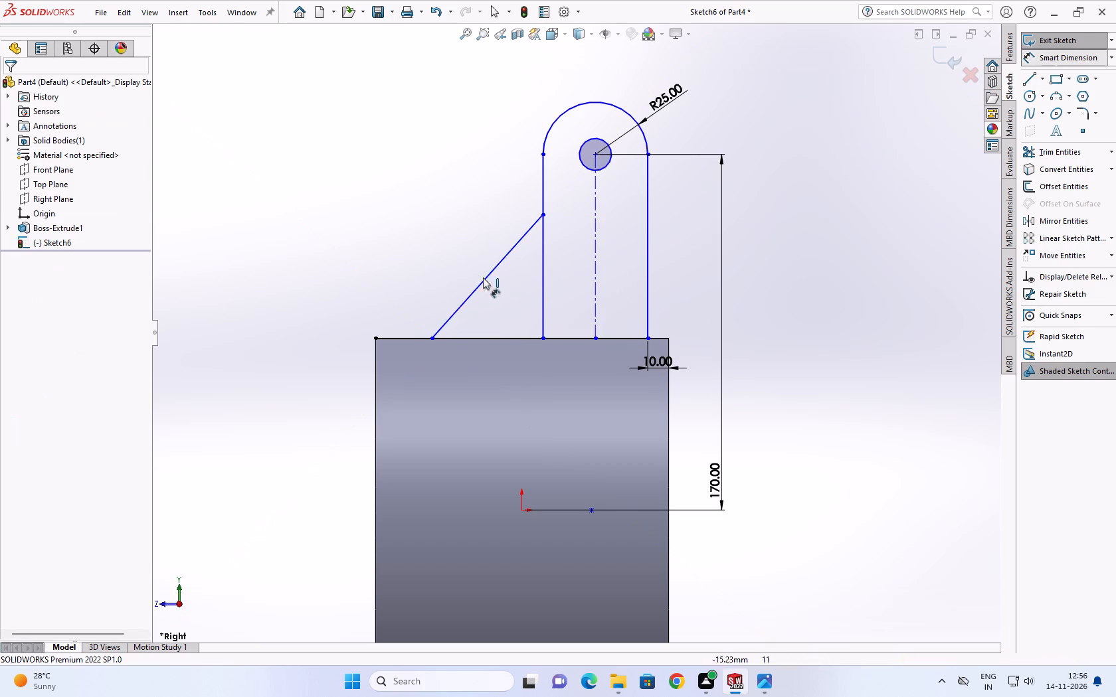
{"action": "left_click", "coordinate": [478, 287]}
{"action": "left_click", "coordinate": [424, 279]}
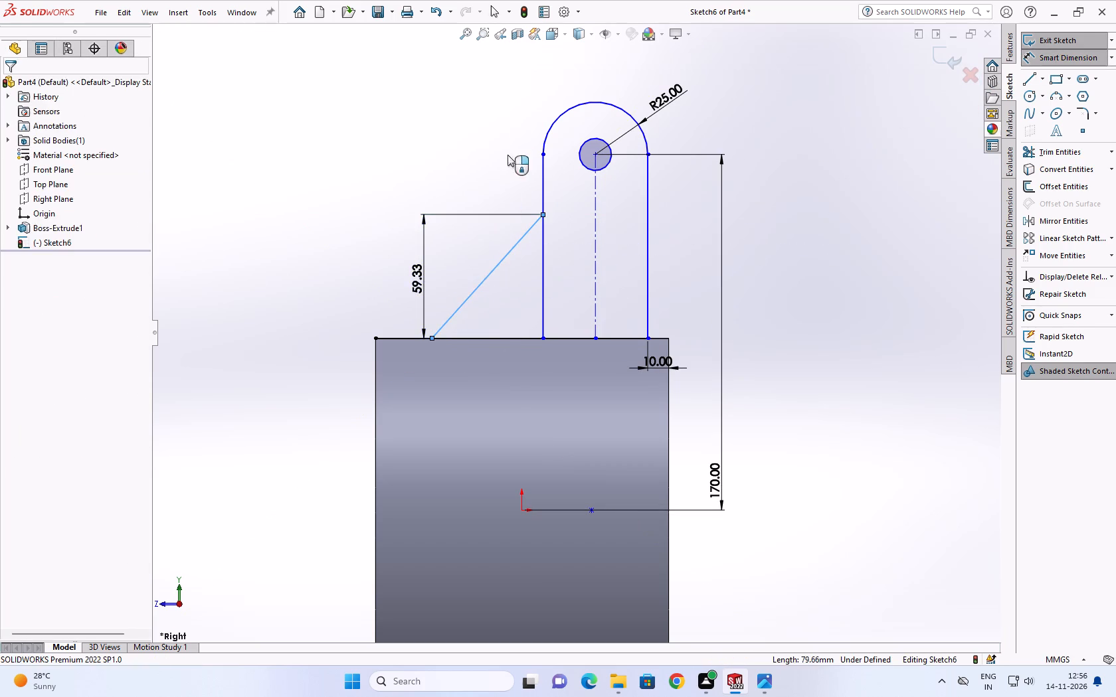
{"action": "type", "text": "48"}
{"action": "key", "text": "Return"}
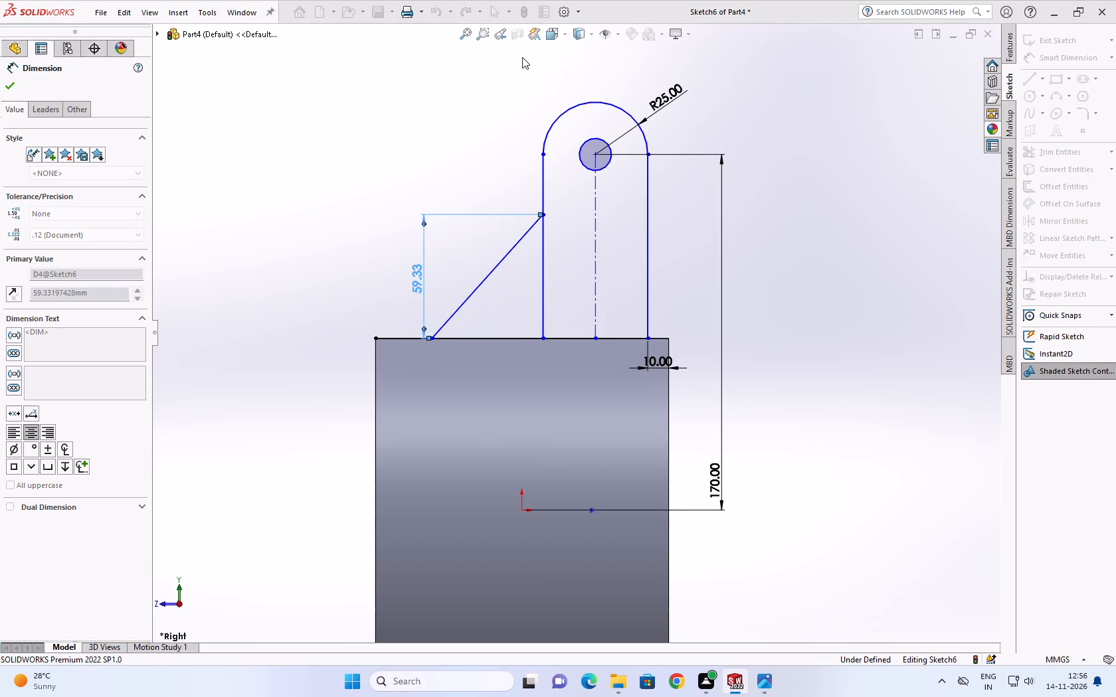
Dimension the sloping line's lower endpoint 10 mm horizontally from the body's left edge.
{"action": "scroll", "coordinate": [434, 358], "scroll_direction": "down", "scroll_amount": 4}
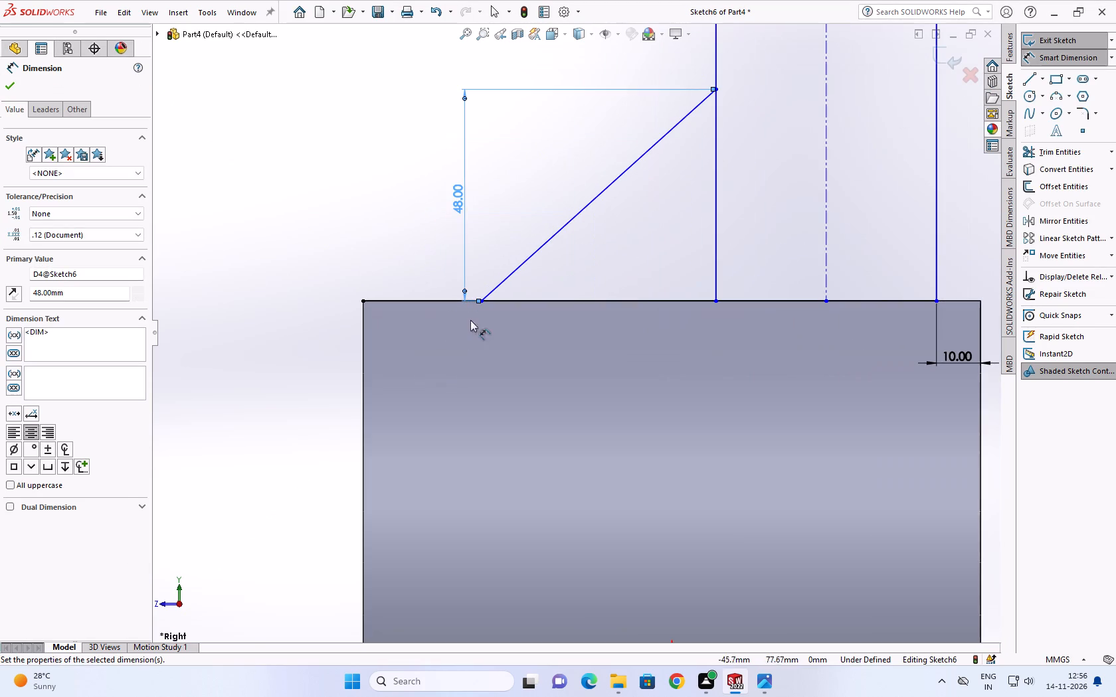
{"action": "left_click", "coordinate": [482, 303]}
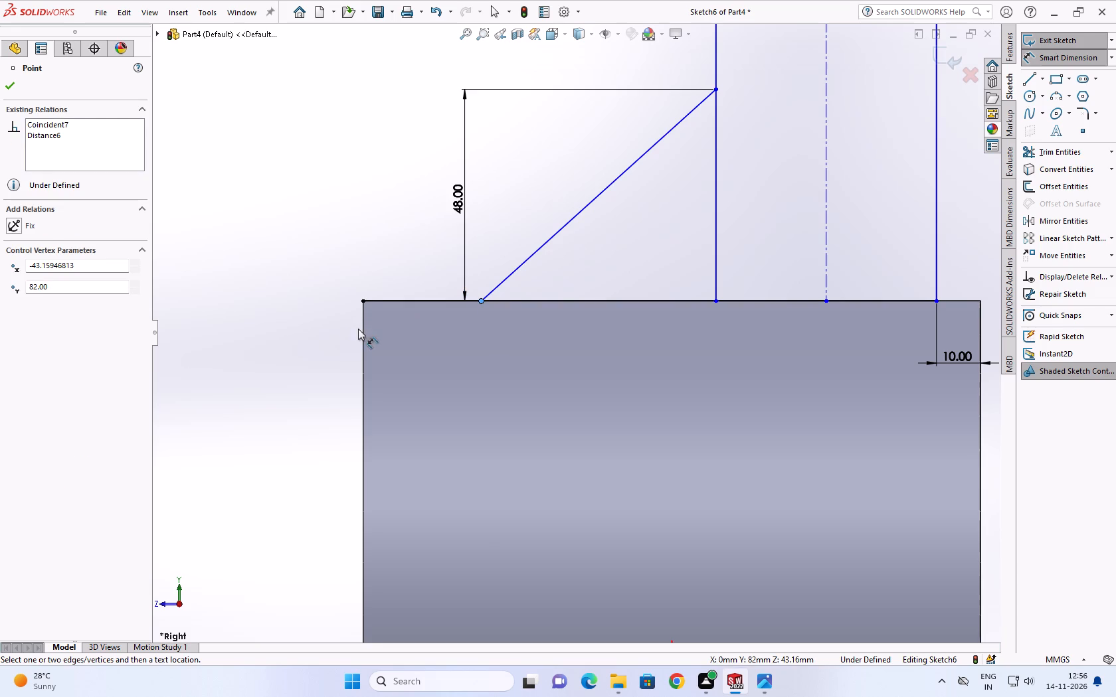
{"action": "left_click", "coordinate": [363, 337]}
{"action": "left_click", "coordinate": [404, 354]}
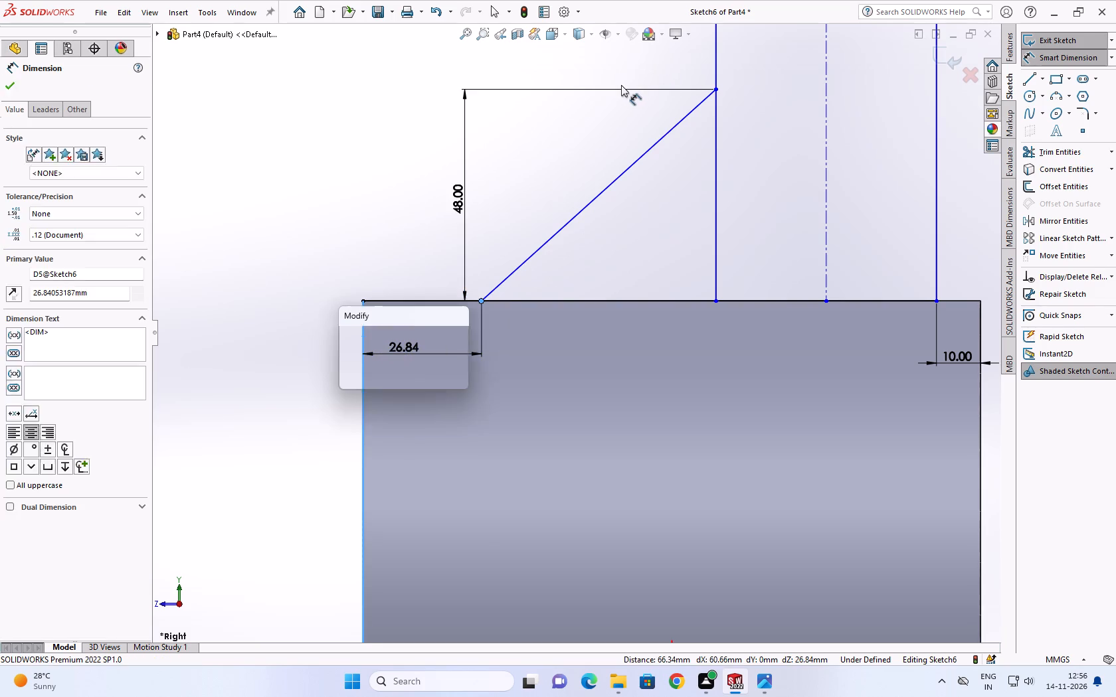
{"action": "type", "text": "10"}
{"action": "key", "text": "Return"}
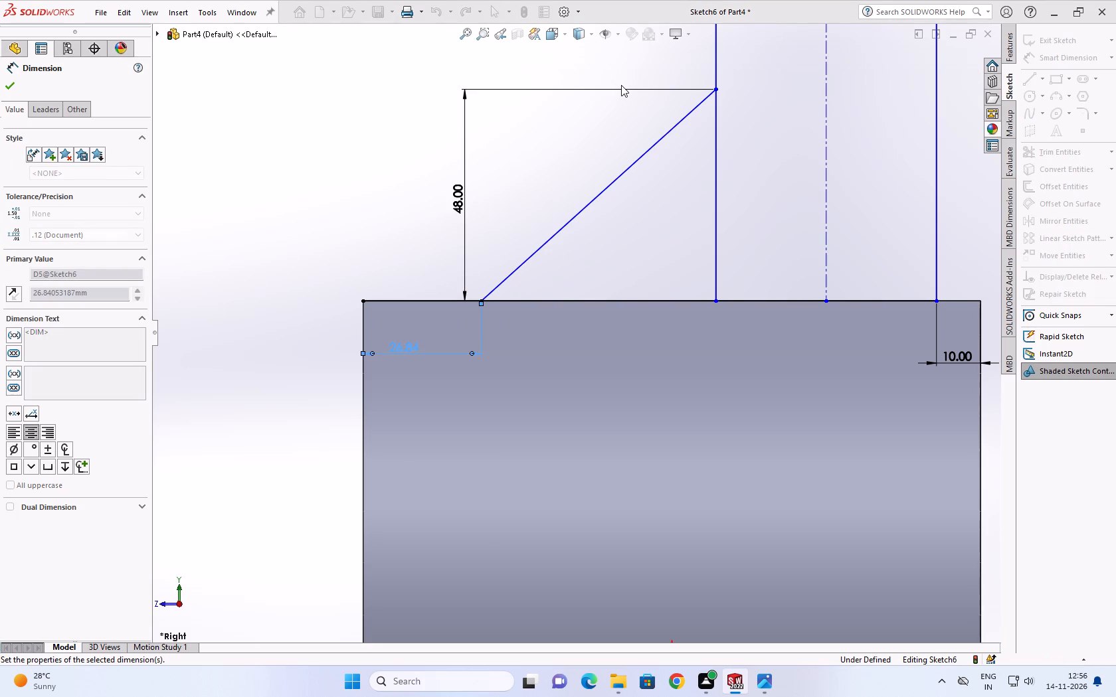
Trim the leftover piece of the converted top edge beyond the sloping line's lower endpoint.
{"action": "left_click", "coordinate": [1048, 151]}
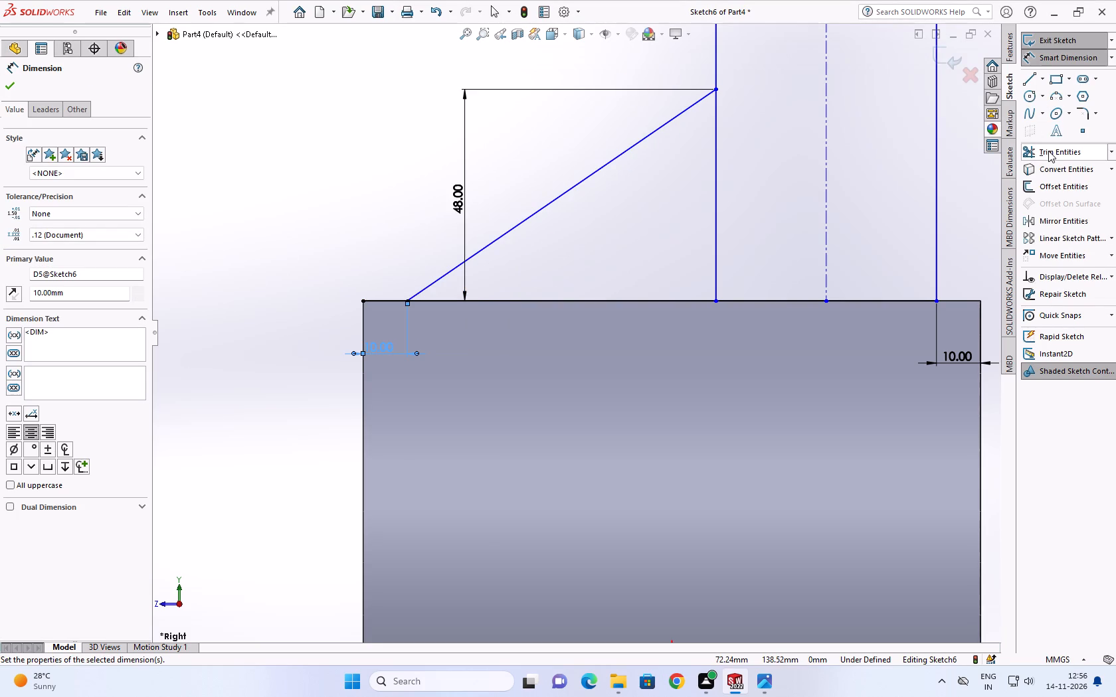
{"action": "left_click", "coordinate": [386, 299]}
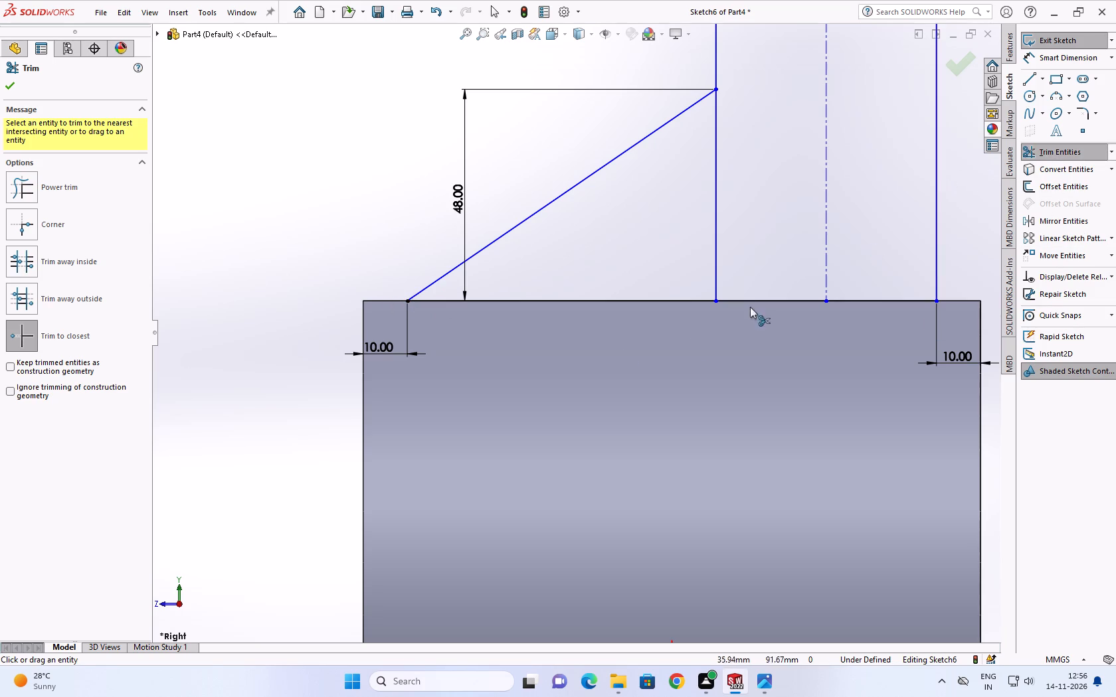
{"action": "scroll", "coordinate": [683, 331], "scroll_direction": "up", "scroll_amount": 5}
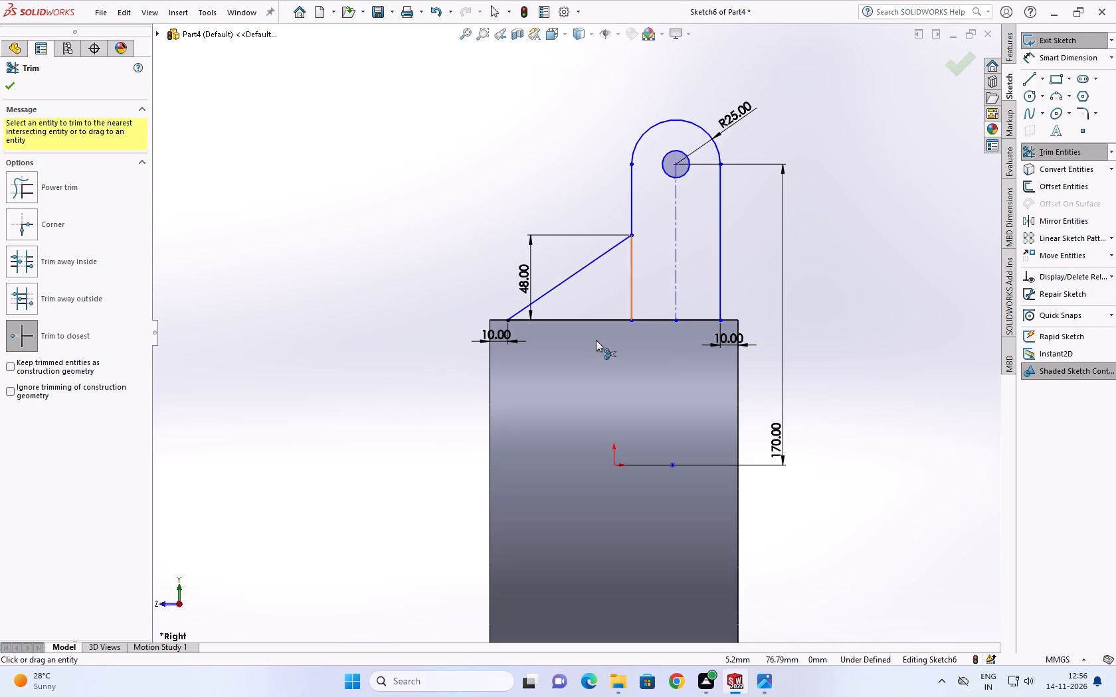
{"action": "left_click", "coordinate": [6, 87]}
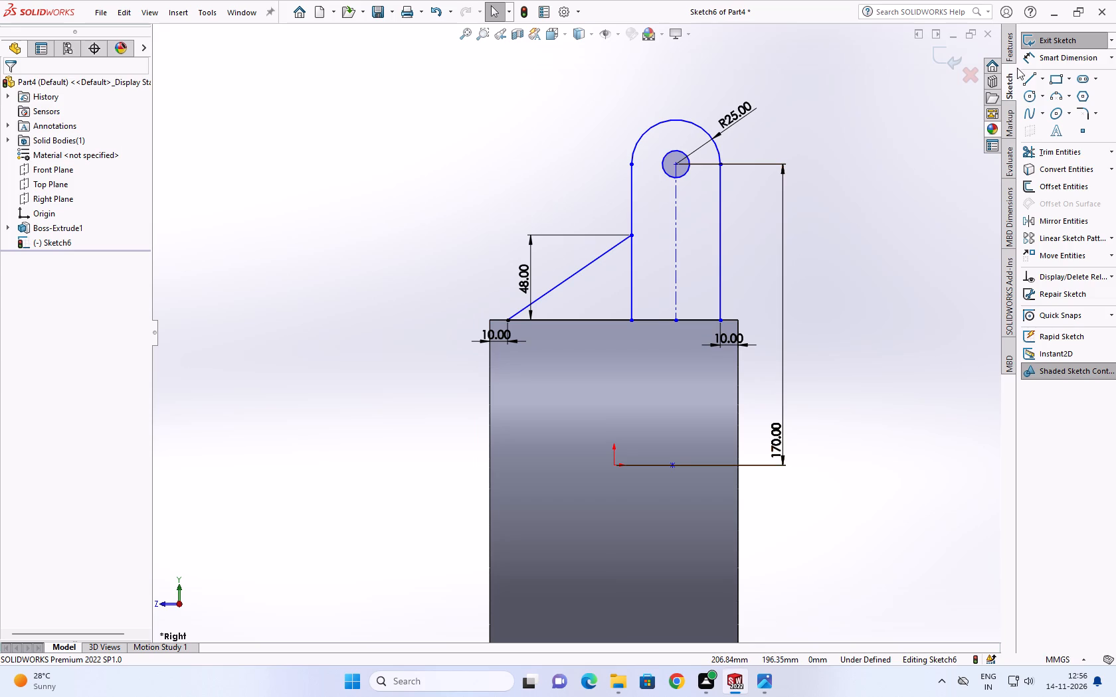
Extrude only the round-topped lug region of the sketch 55 mm with the Mid Plane end condition, merged with the body.
{"action": "left_click", "coordinate": [1010, 41]}
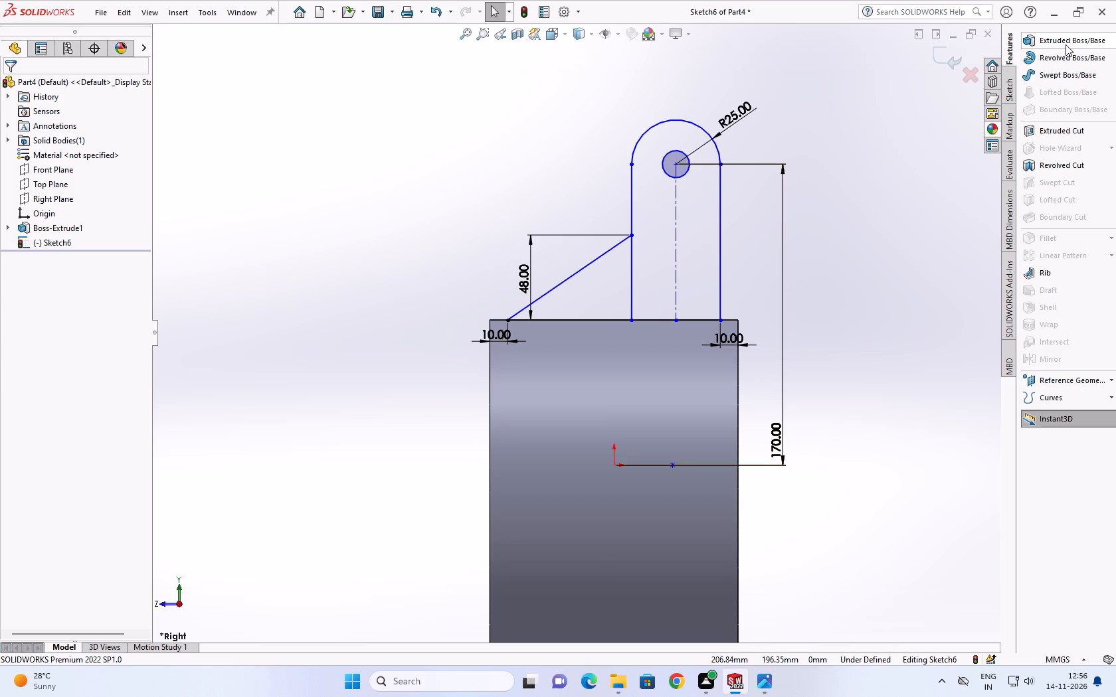
{"action": "left_click", "coordinate": [1066, 42]}
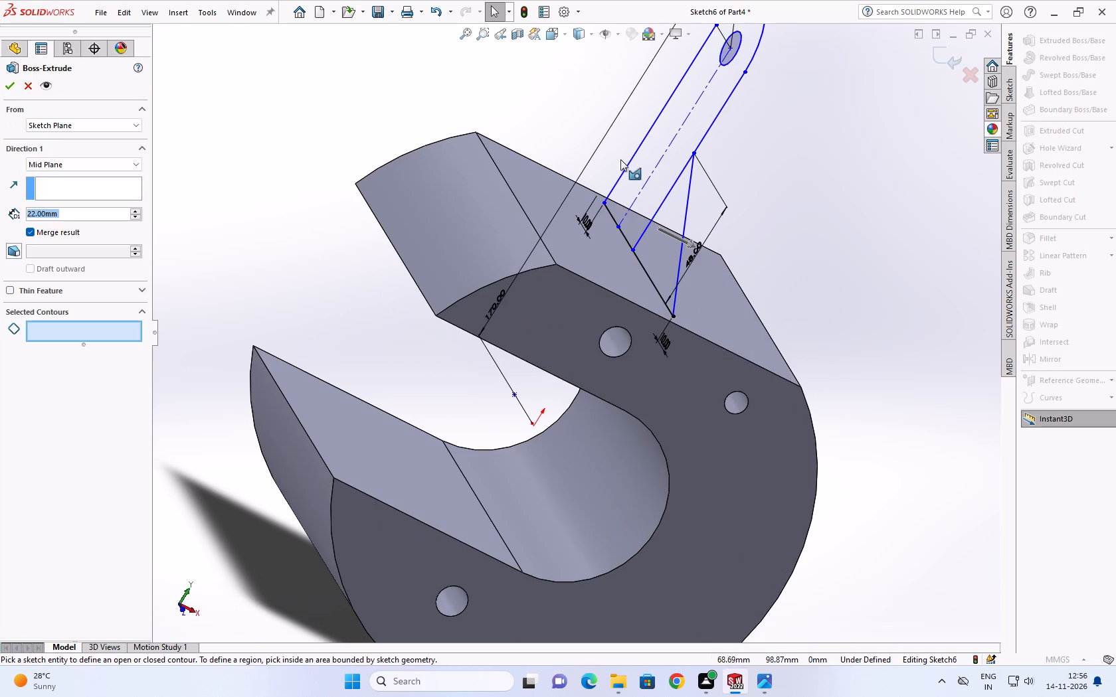
{"action": "left_click", "coordinate": [636, 168]}
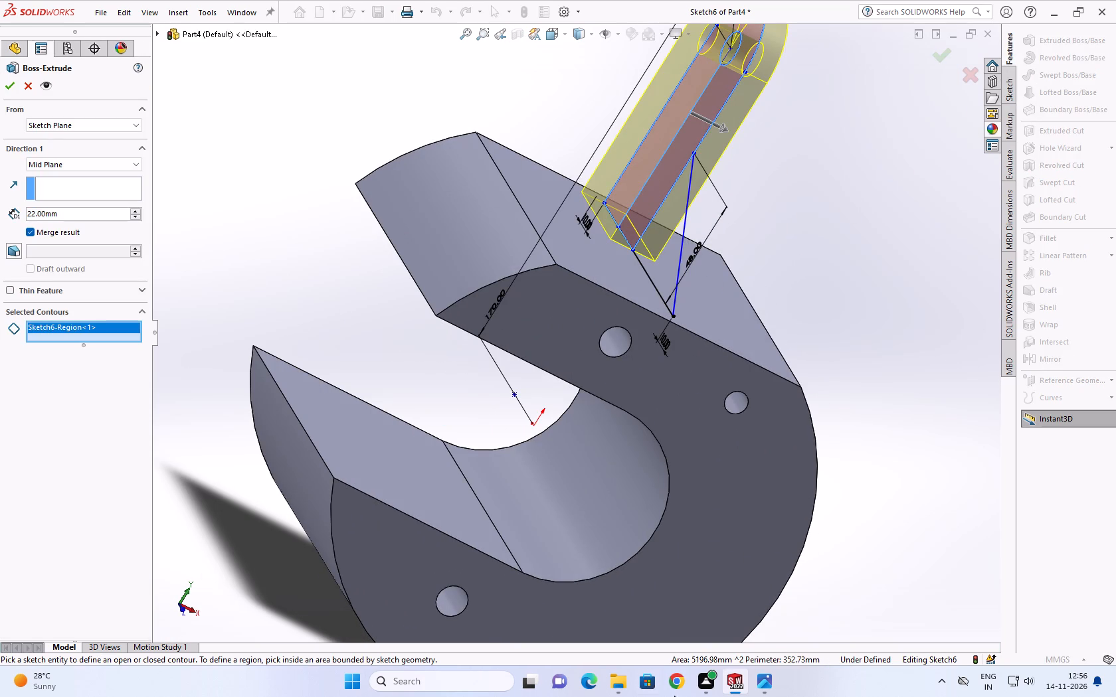
{"action": "left_click", "coordinate": [757, 683]}
{"action": "scroll", "coordinate": [487, 381], "scroll_direction": "up", "scroll_amount": 1}
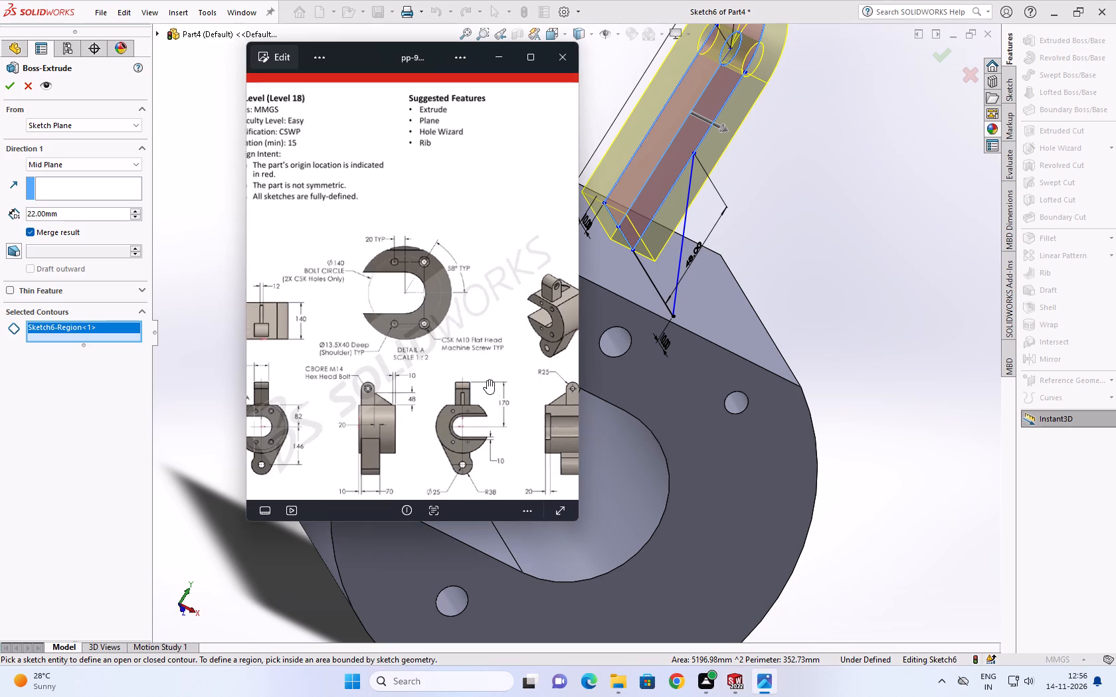
{"action": "scroll", "coordinate": [487, 380], "scroll_direction": "down", "scroll_amount": 4}
{"action": "scroll", "coordinate": [520, 409], "scroll_direction": "up", "scroll_amount": 1}
{"action": "scroll", "coordinate": [304, 429], "scroll_direction": "up", "scroll_amount": 3}
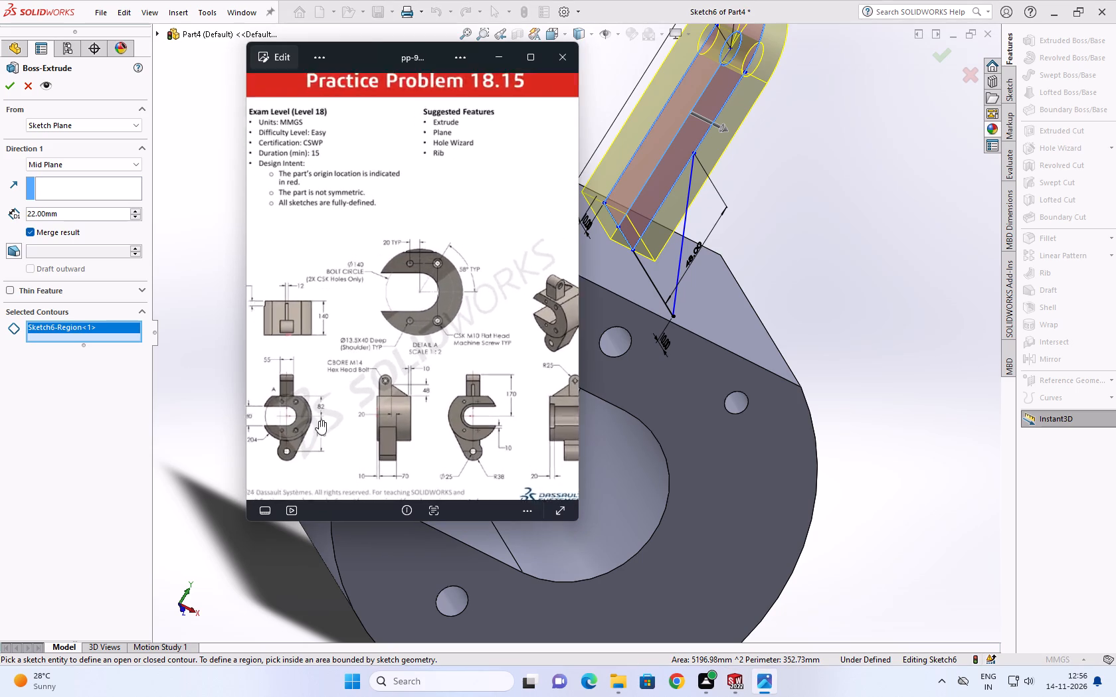
{"action": "scroll", "coordinate": [386, 399], "scroll_direction": "down", "scroll_amount": 1}
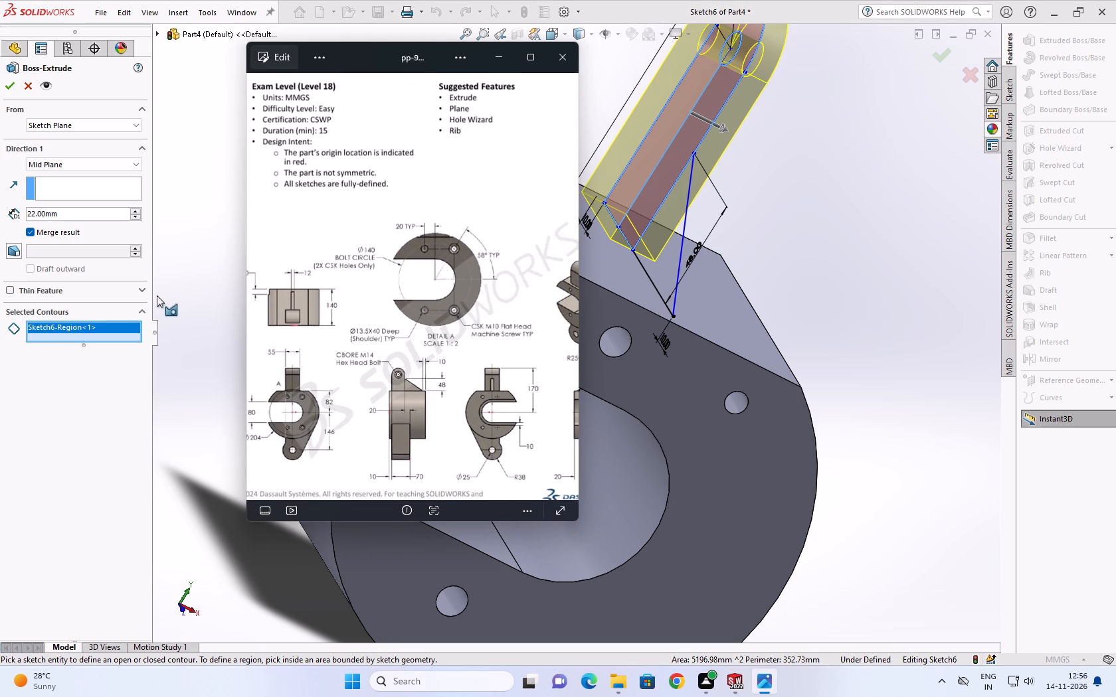
{"action": "double_click", "coordinate": [83, 213]}
{"action": "type", "text": "55"}
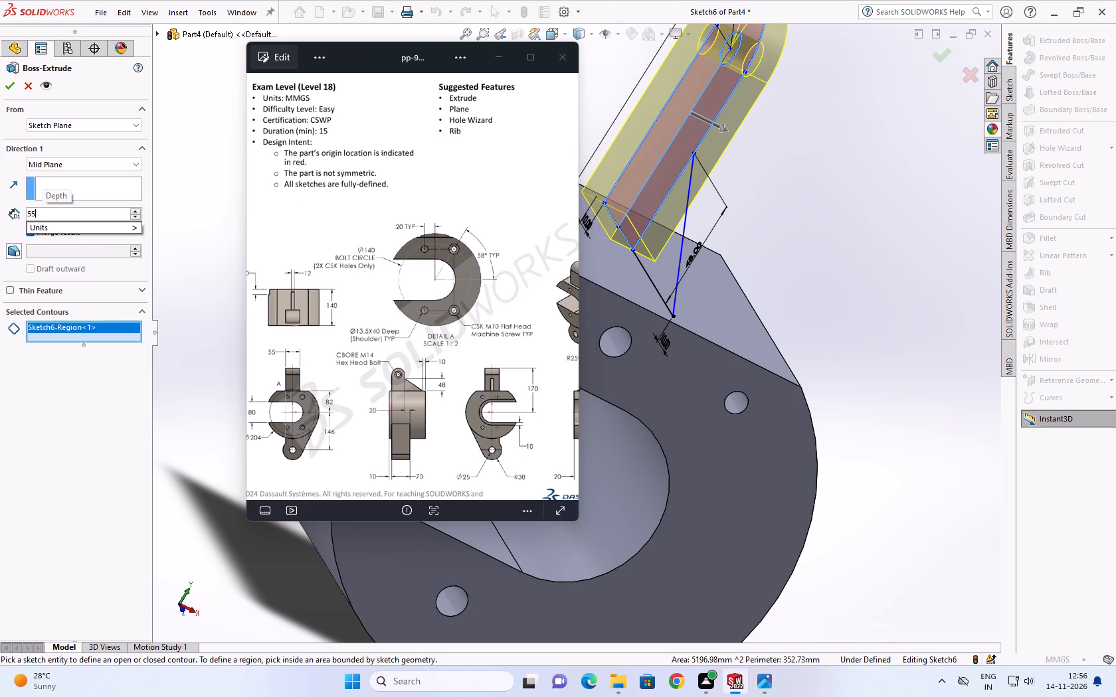
{"action": "key", "text": "Return"}
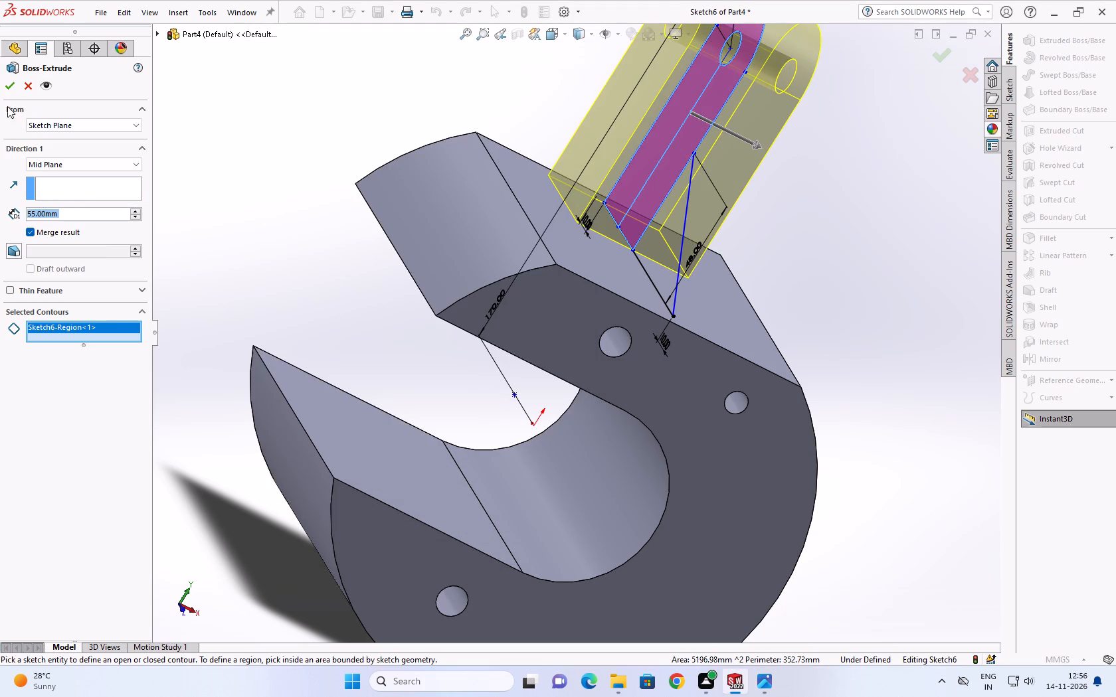
{"action": "left_click", "coordinate": [7, 85]}
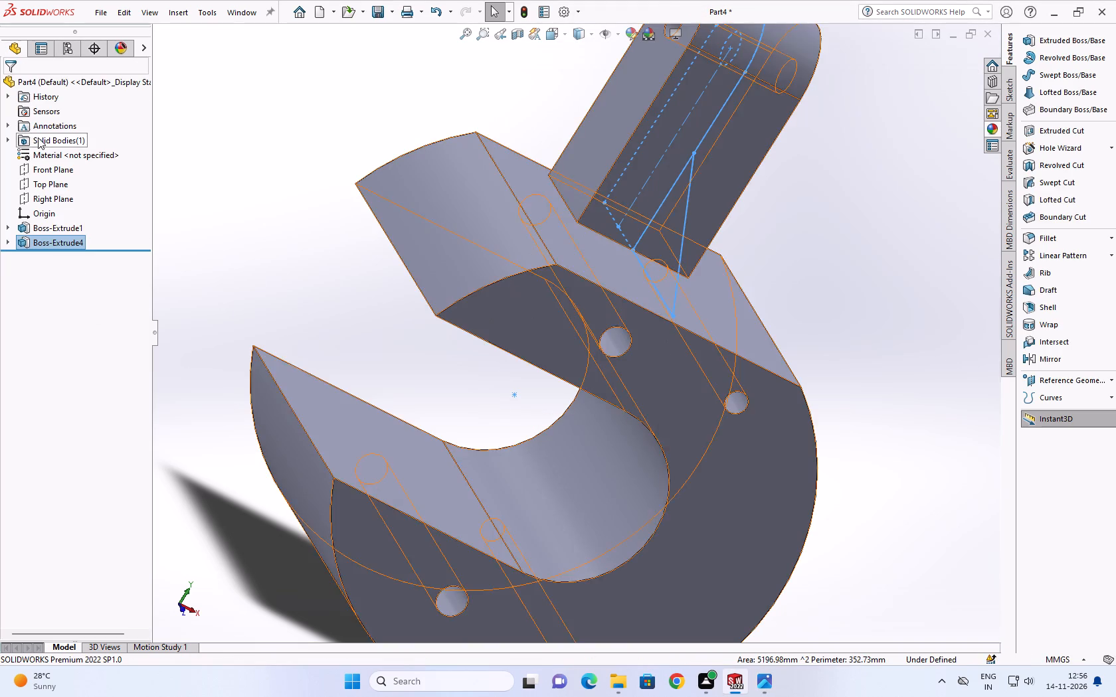
Reuse the lug sketch to extrude its triangular region 12 mm Mid Plane as a rib between lug and body.
{"action": "left_click", "coordinate": [5, 242]}
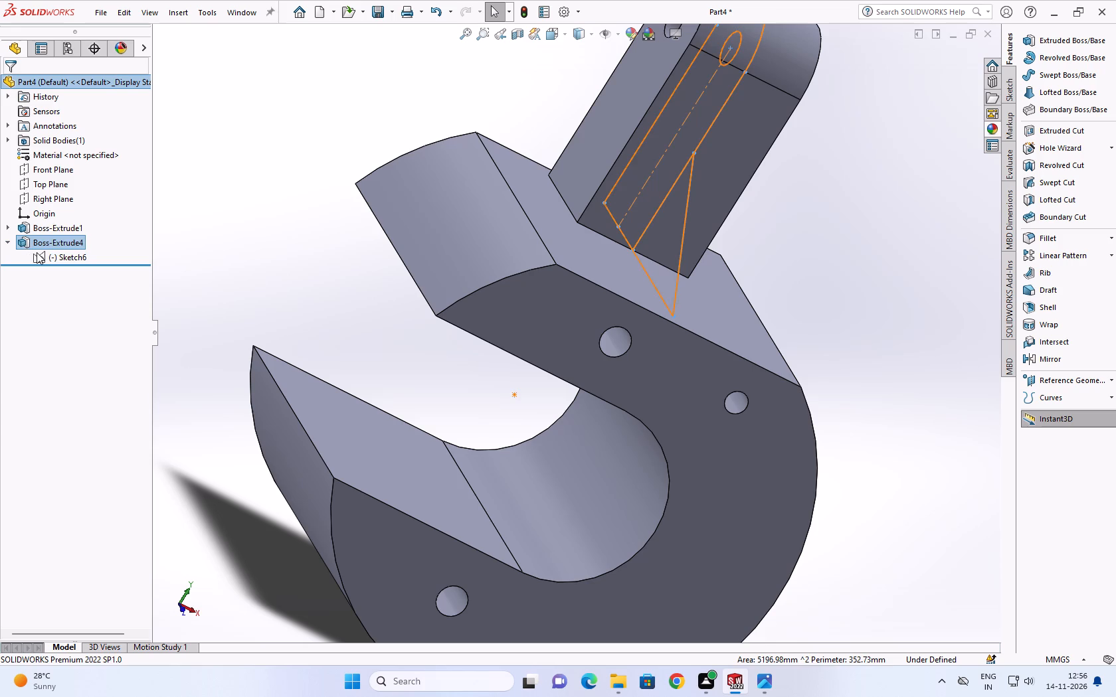
{"action": "left_click", "coordinate": [37, 252]}
{"action": "left_click", "coordinate": [1058, 38]}
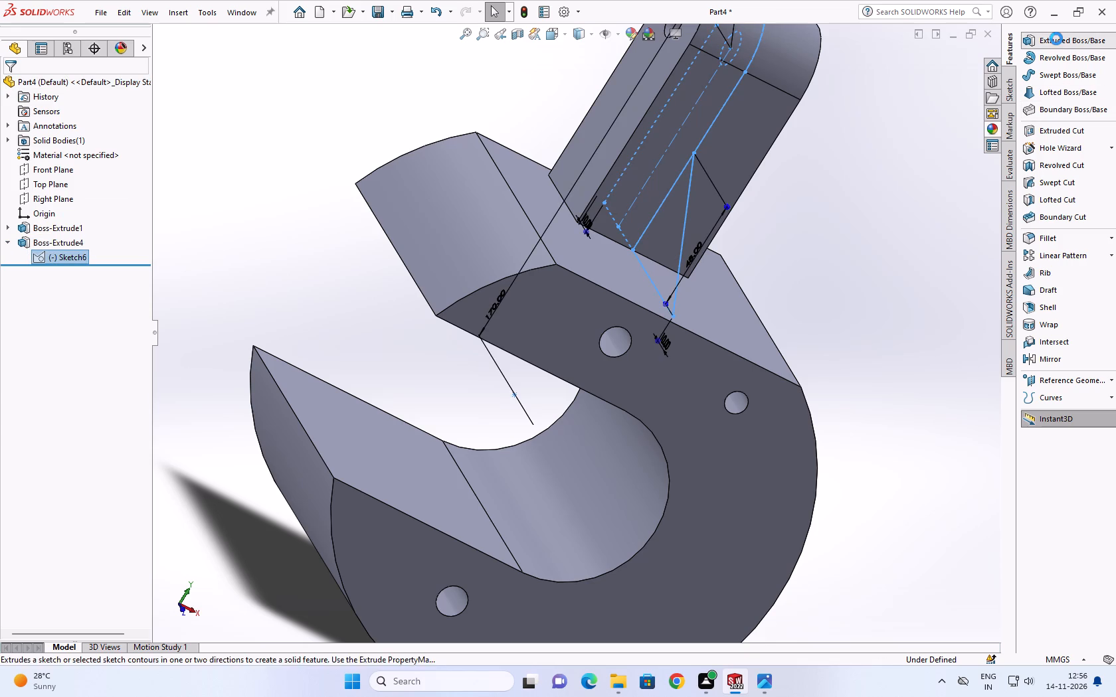
{"action": "left_click", "coordinate": [660, 222]}
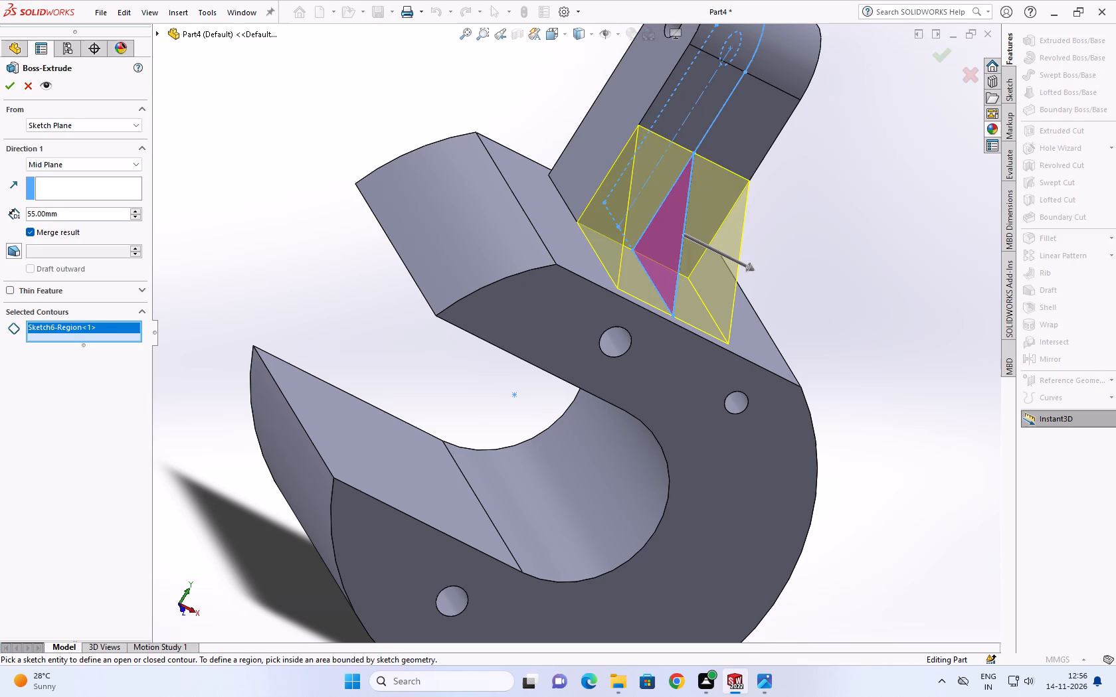
{"action": "double_click", "coordinate": [73, 213]}
{"action": "type", "text": "12"}
{"action": "key", "text": "Return"}
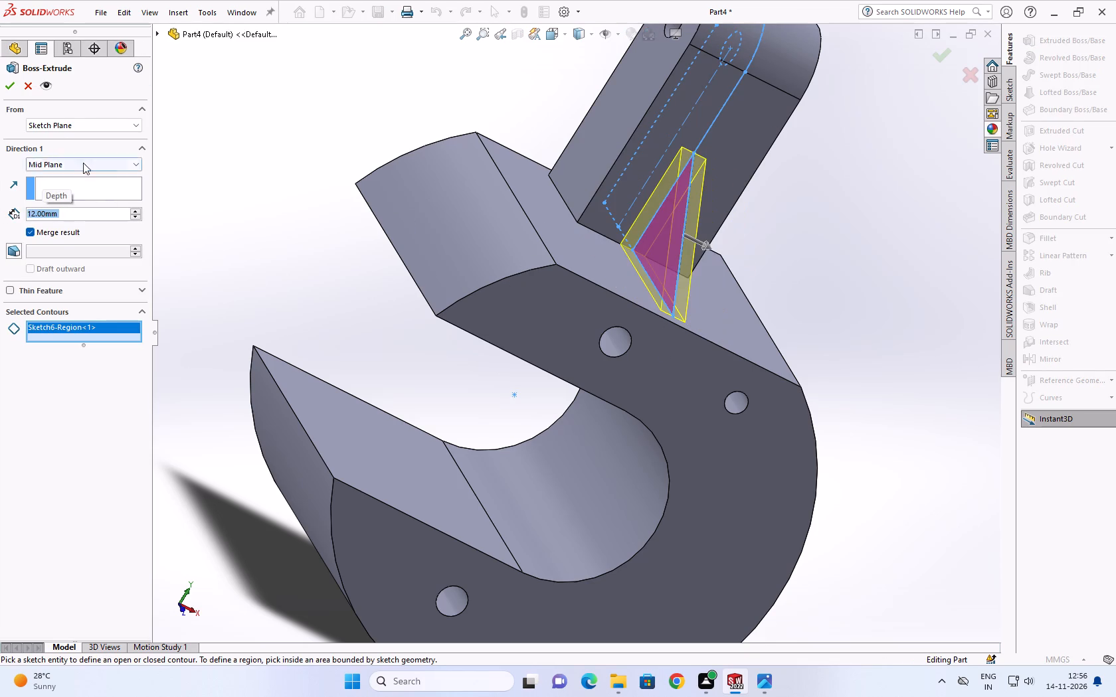
{"action": "left_click", "coordinate": [9, 87]}
{"action": "left_click", "coordinate": [436, 107]}
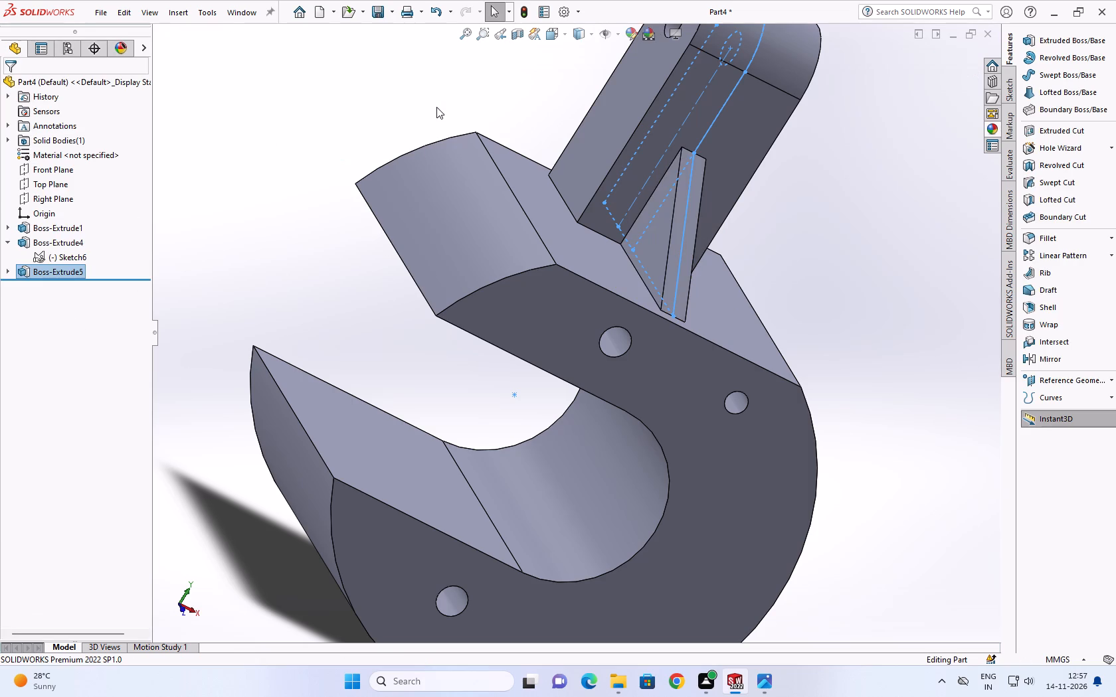
On the Front Plane, sketch two concentric circles of about 77 mm and 25 mm radius, centred about 197 mm directly below the origin.
{"action": "scroll", "coordinate": [553, 161], "scroll_direction": "up", "scroll_amount": 3}
{"action": "scroll", "coordinate": [567, 156], "scroll_direction": "down", "scroll_amount": 2}
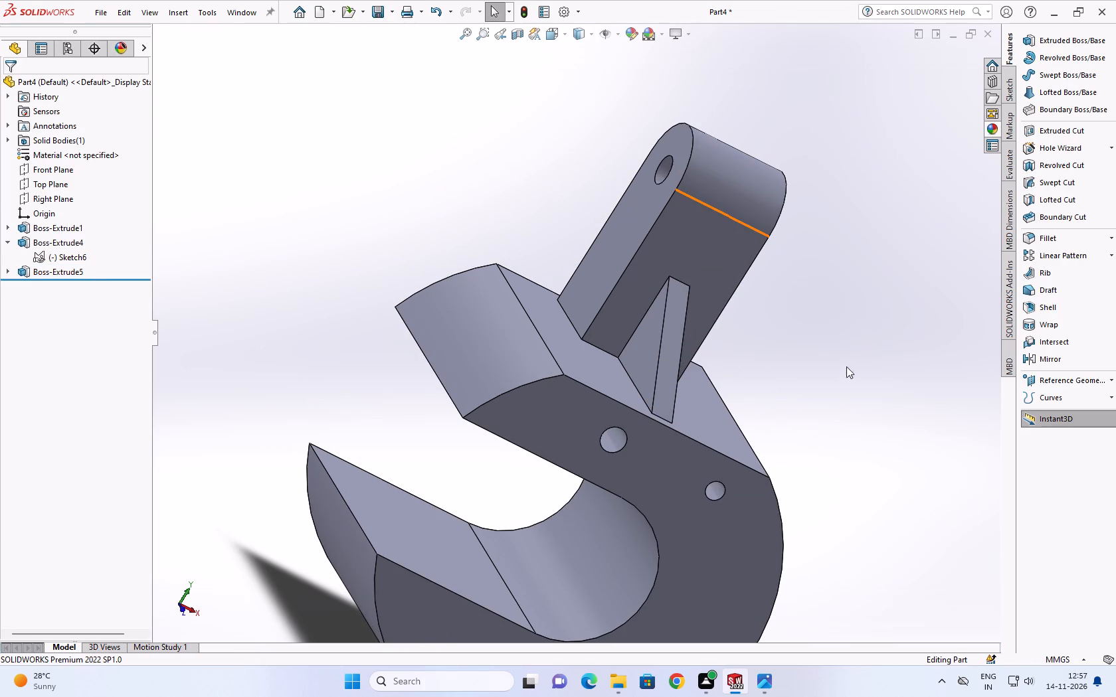
{"action": "scroll", "coordinate": [808, 396], "scroll_direction": "up", "scroll_amount": 1}
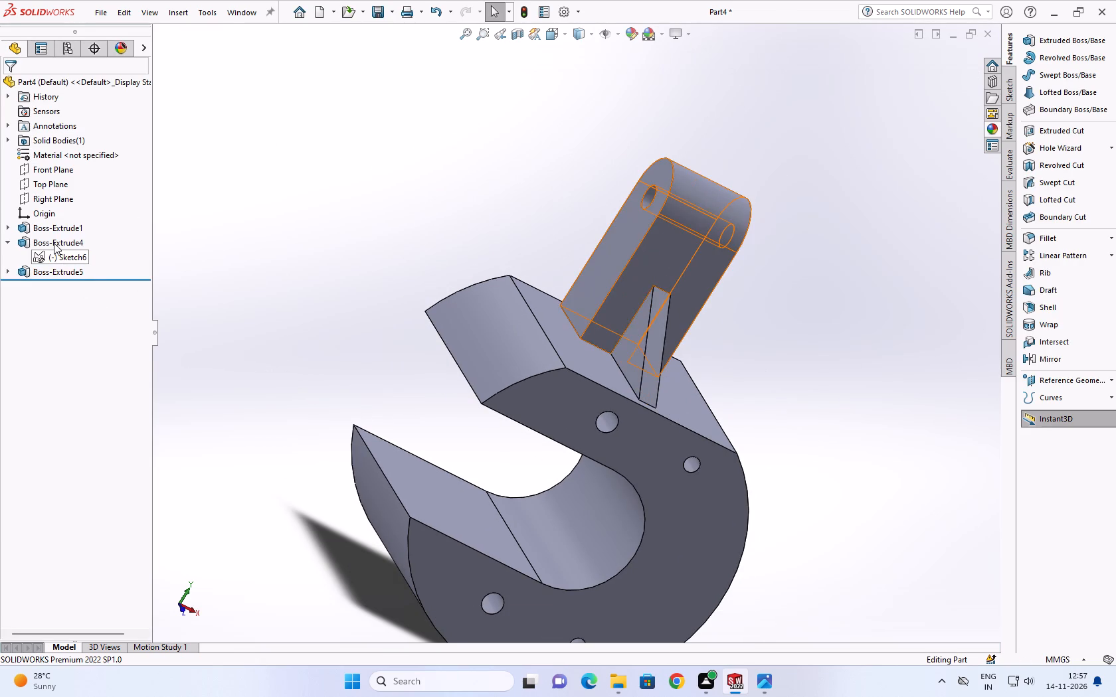
{"action": "left_click", "coordinate": [60, 171]}
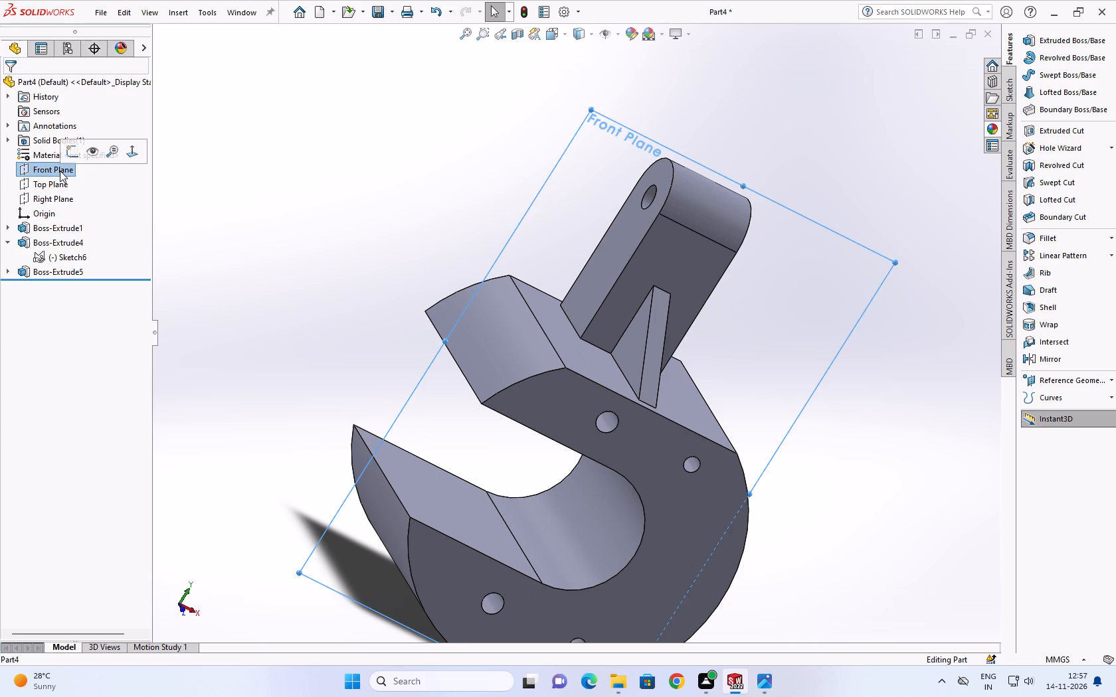
{"action": "left_click", "coordinate": [72, 153]}
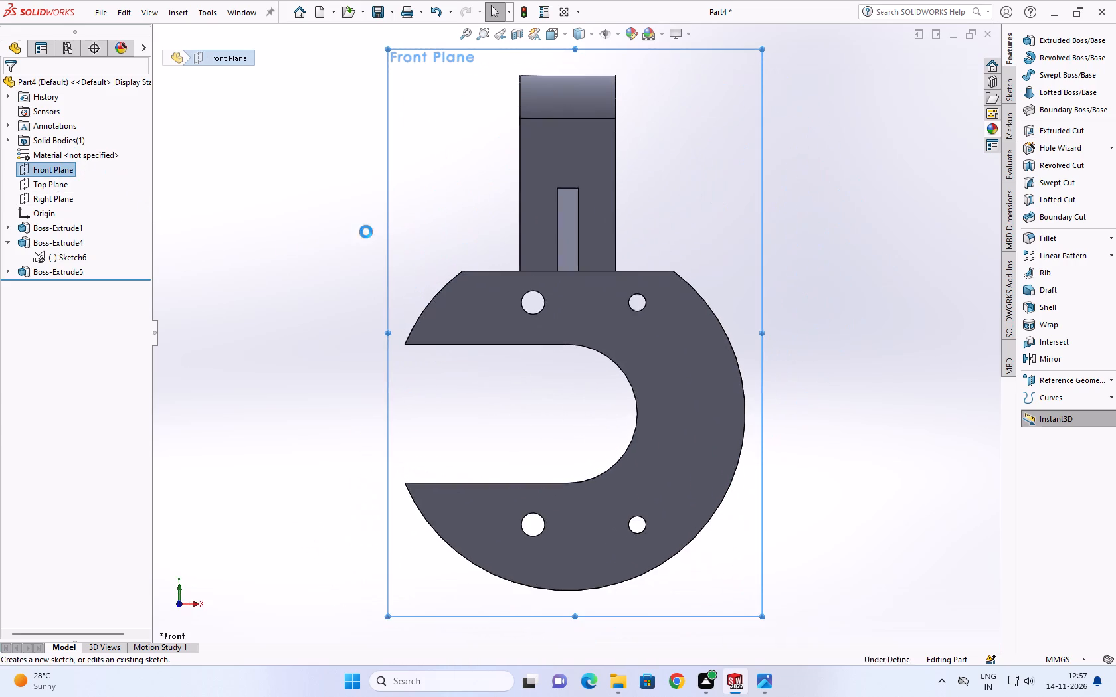
{"action": "scroll", "coordinate": [664, 193], "scroll_direction": "up", "scroll_amount": 4}
{"action": "scroll", "coordinate": [724, 230], "scroll_direction": "up", "scroll_amount": 3}
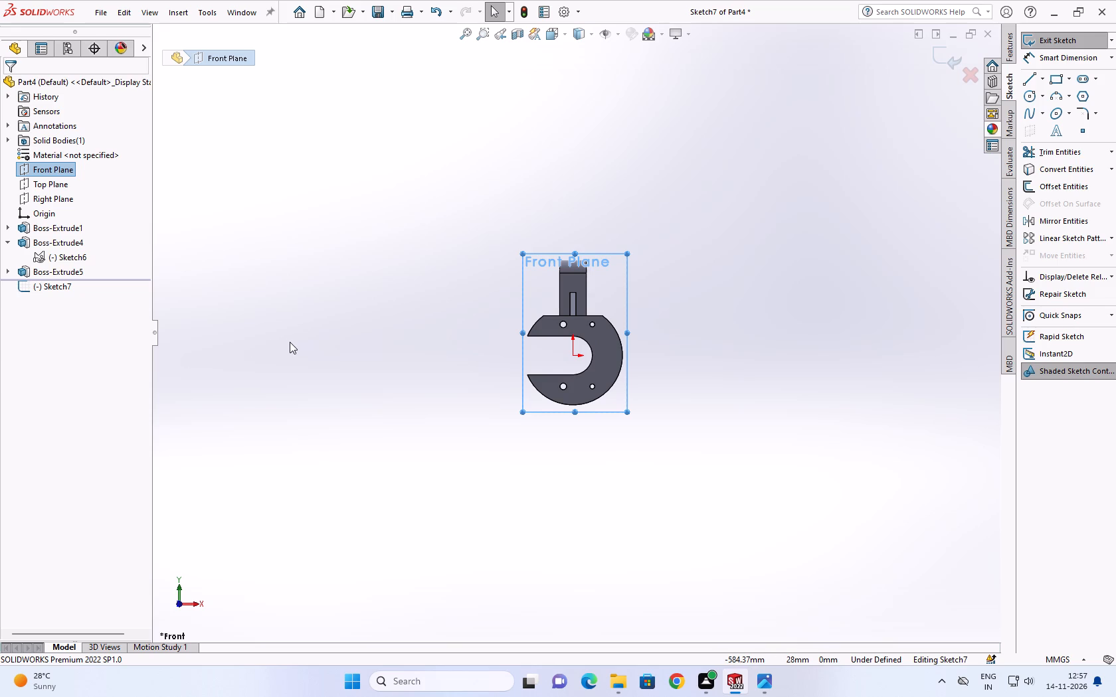
{"action": "scroll", "coordinate": [557, 341], "scroll_direction": "up", "scroll_amount": 2}
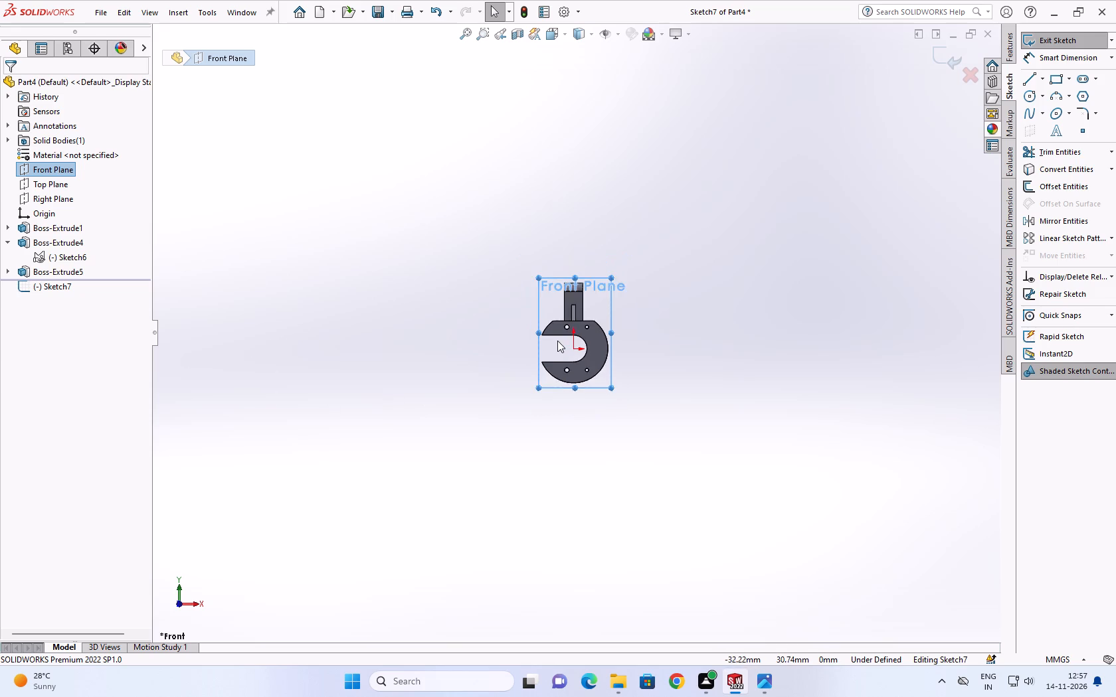
{"action": "scroll", "coordinate": [567, 351], "scroll_direction": "down", "scroll_amount": 4}
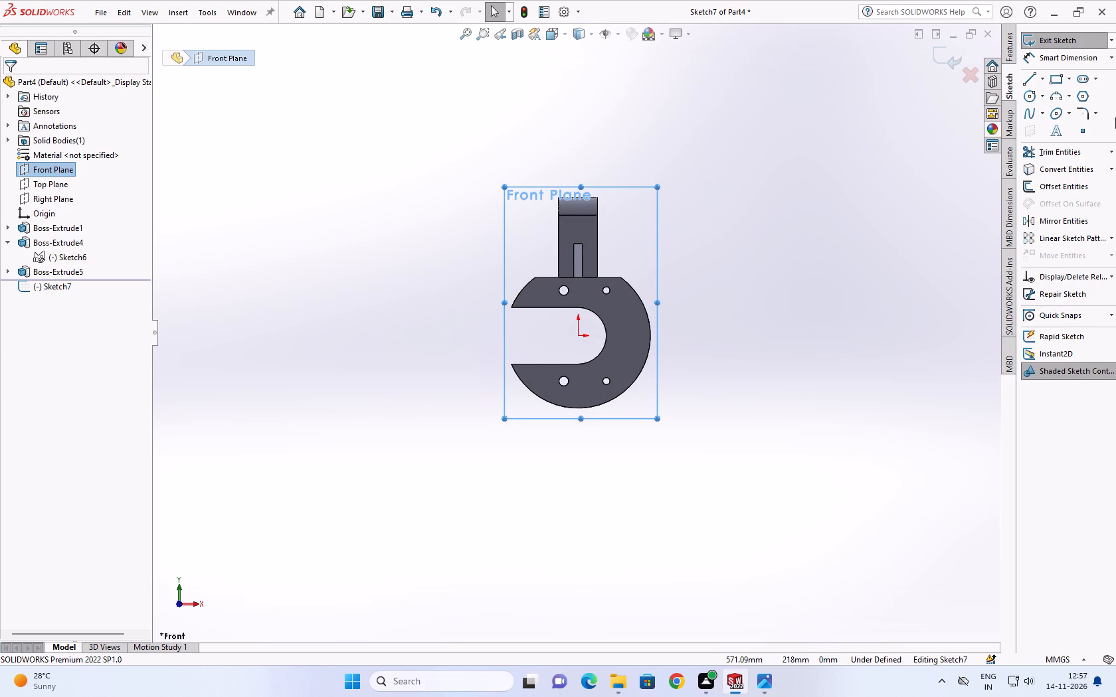
{"action": "left_click", "coordinate": [1030, 94]}
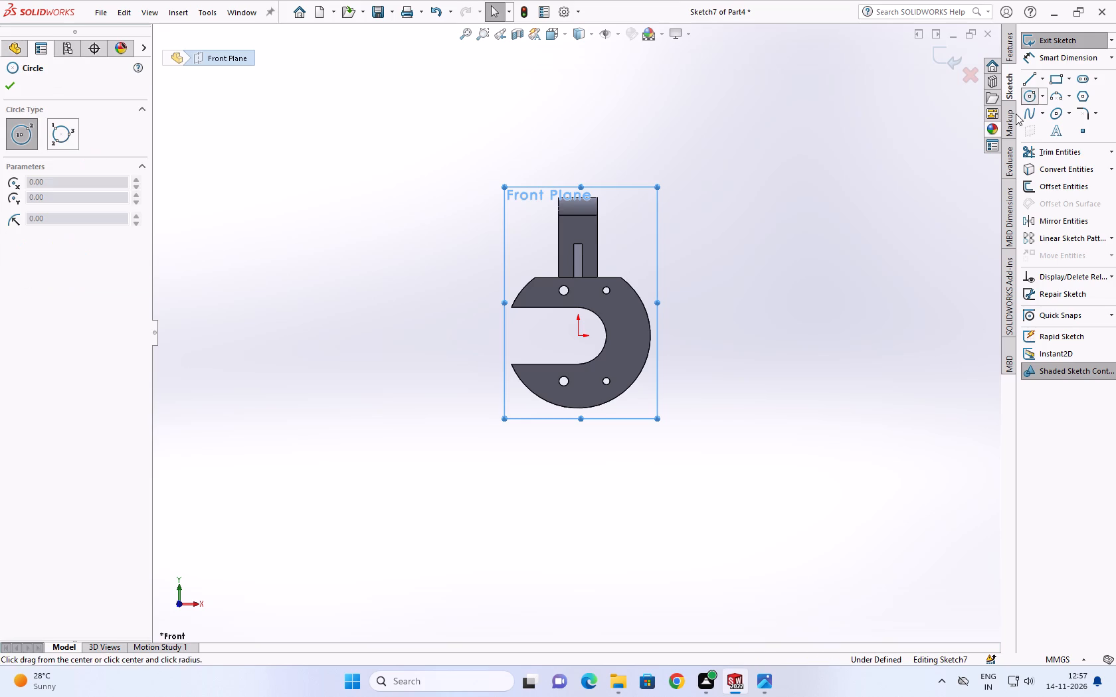
{"action": "left_click", "coordinate": [579, 475]}
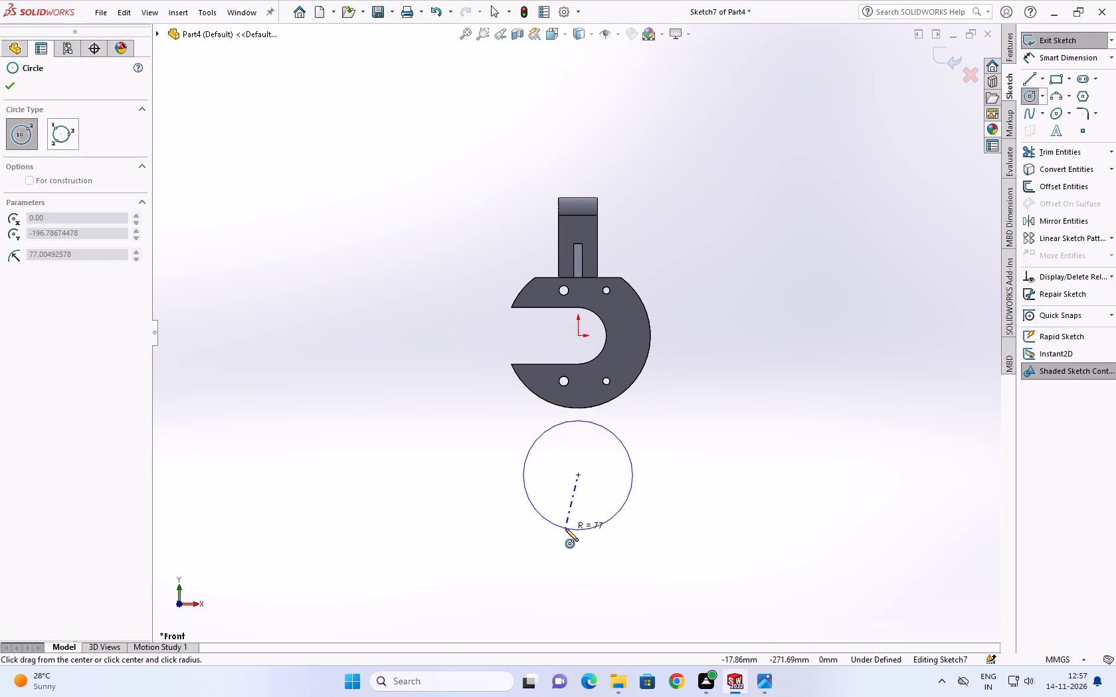
{"action": "left_click", "coordinate": [565, 528]}
{"action": "scroll", "coordinate": [583, 497], "scroll_direction": "down", "scroll_amount": 2}
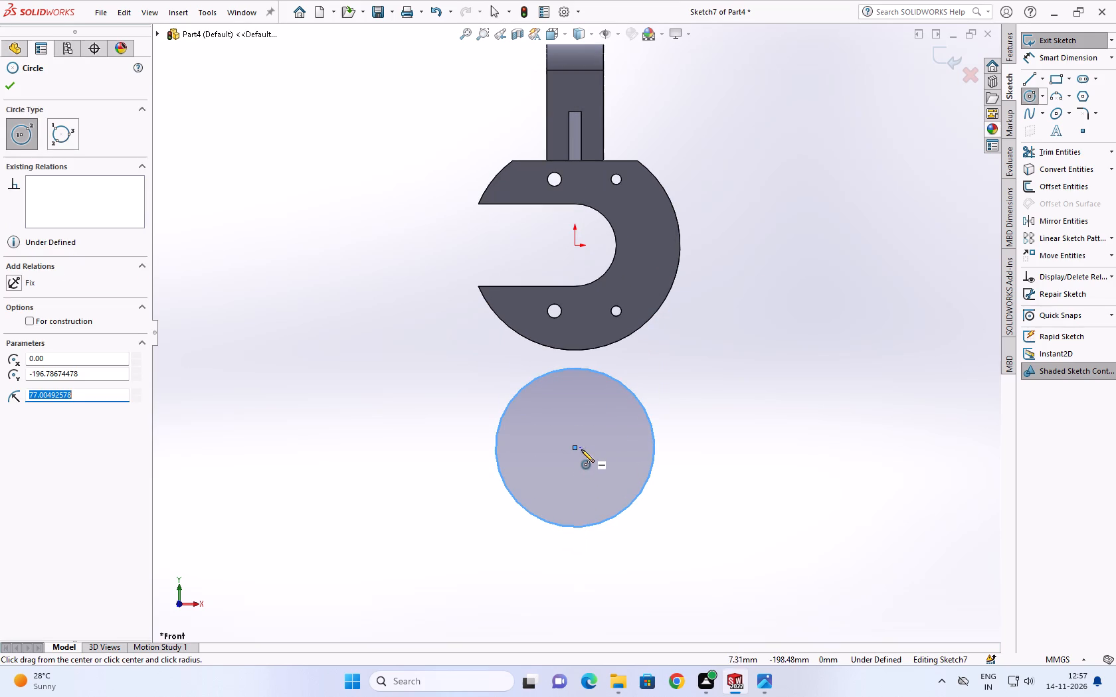
{"action": "left_click", "coordinate": [575, 449]}
{"action": "left_click", "coordinate": [555, 464]}
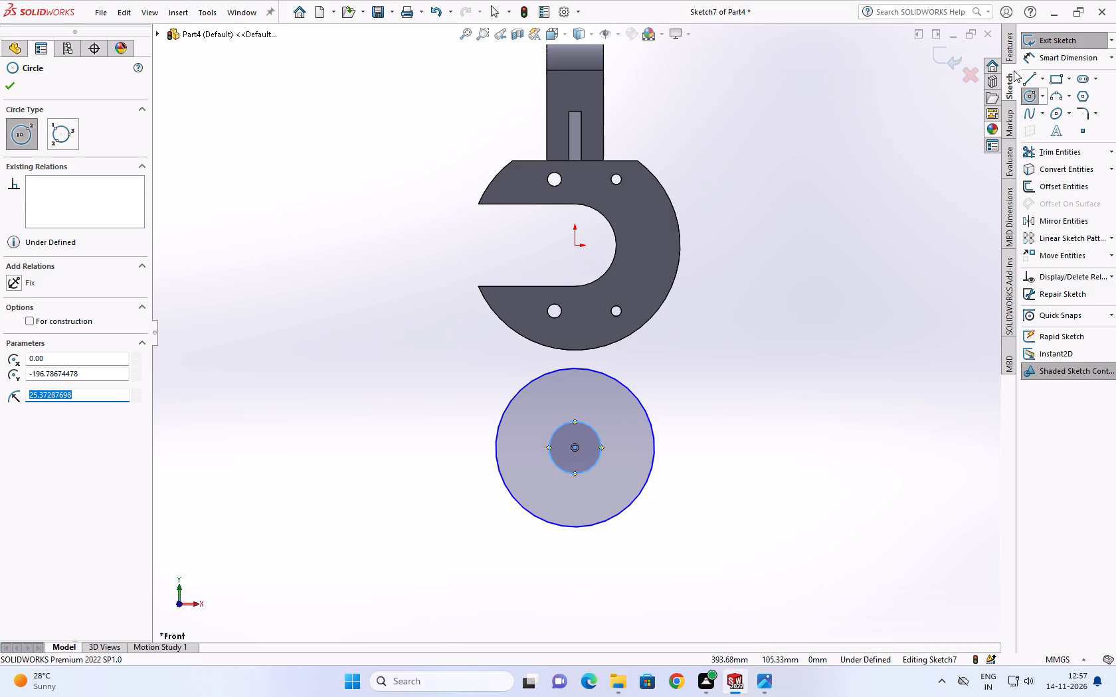
Dimension the vertical distance from the origin to the circles' common centre as 140 mm.
{"action": "left_click", "coordinate": [1027, 55]}
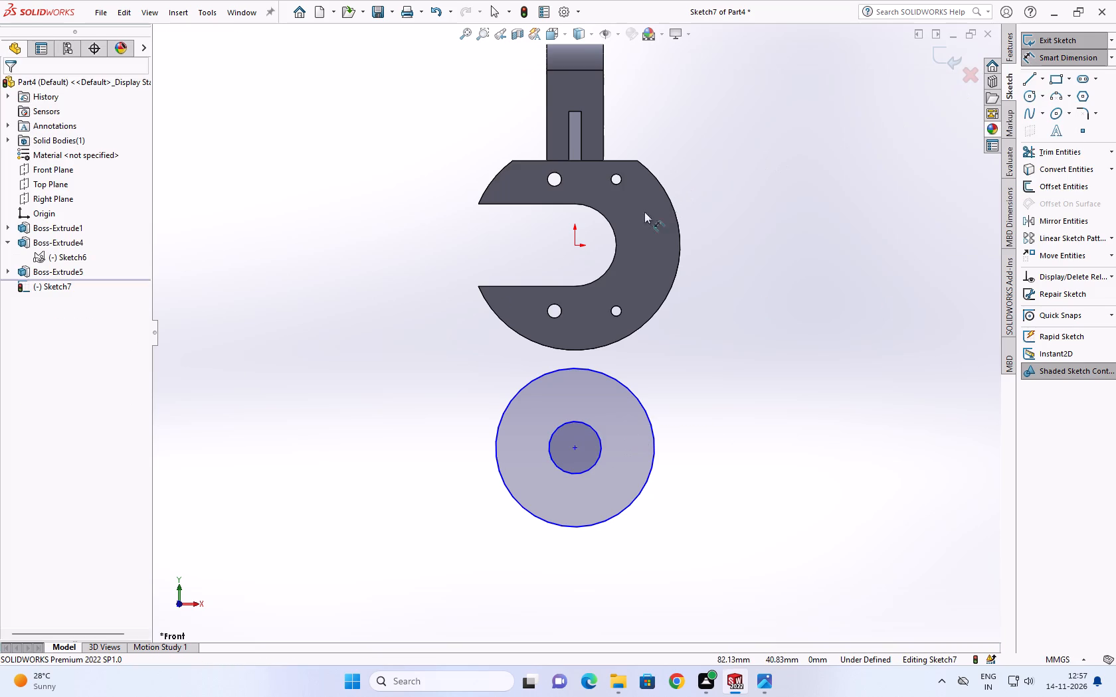
{"action": "left_click", "coordinate": [573, 245]}
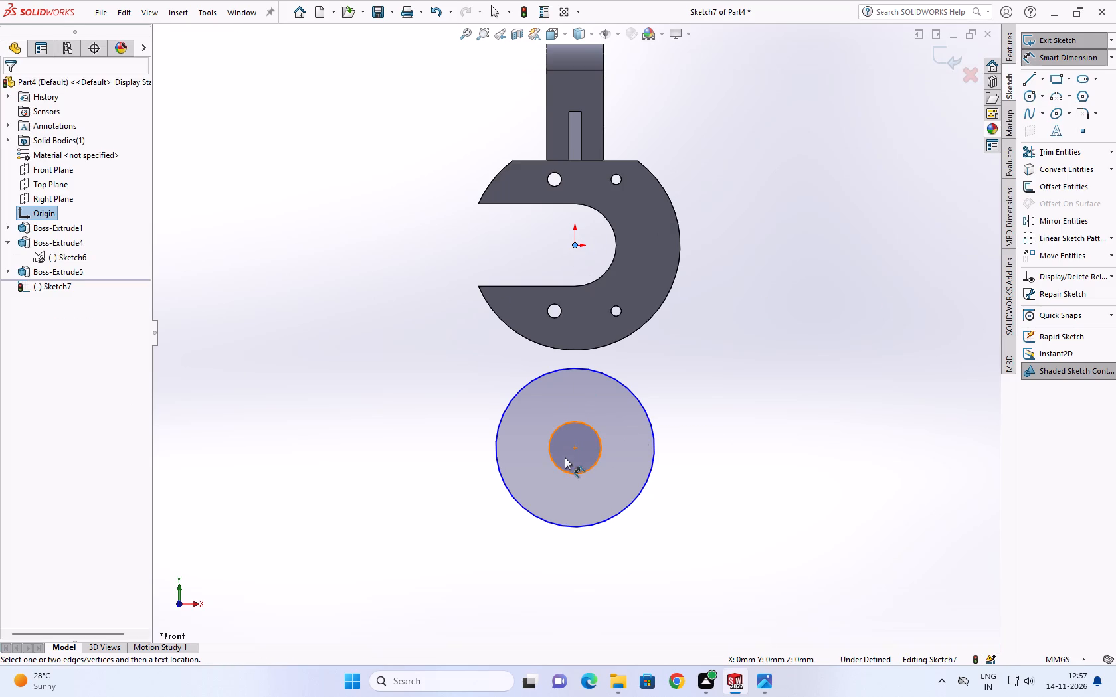
{"action": "left_click", "coordinate": [571, 451]}
{"action": "left_click", "coordinate": [448, 409]}
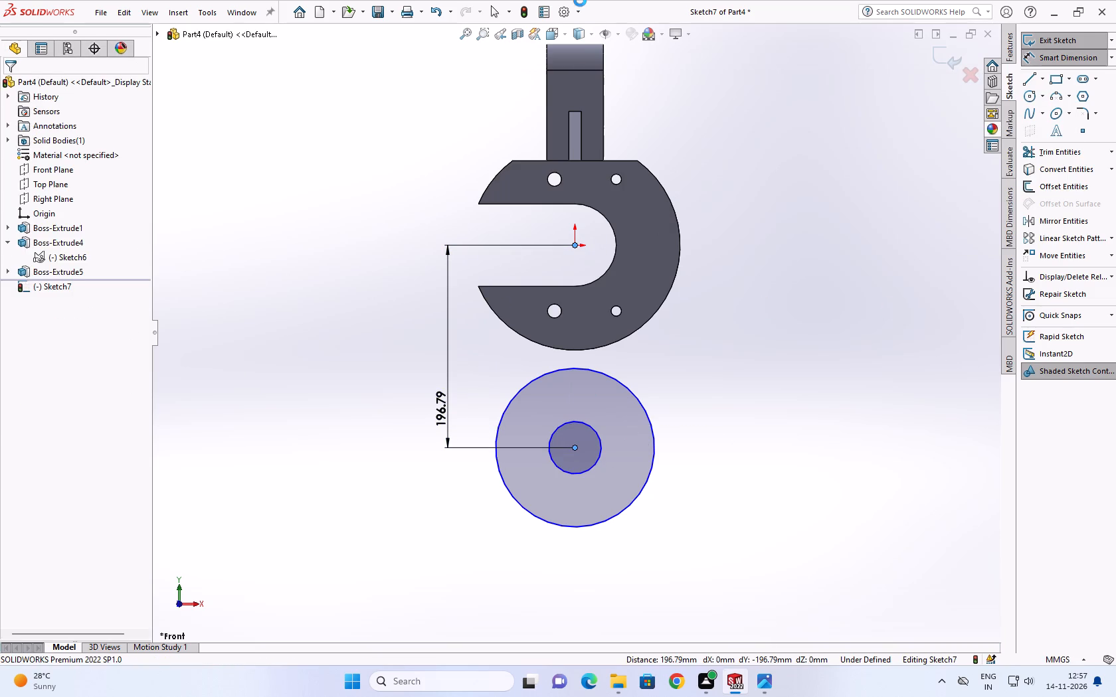
{"action": "type", "text": "140"}
{"action": "key", "text": "Return"}
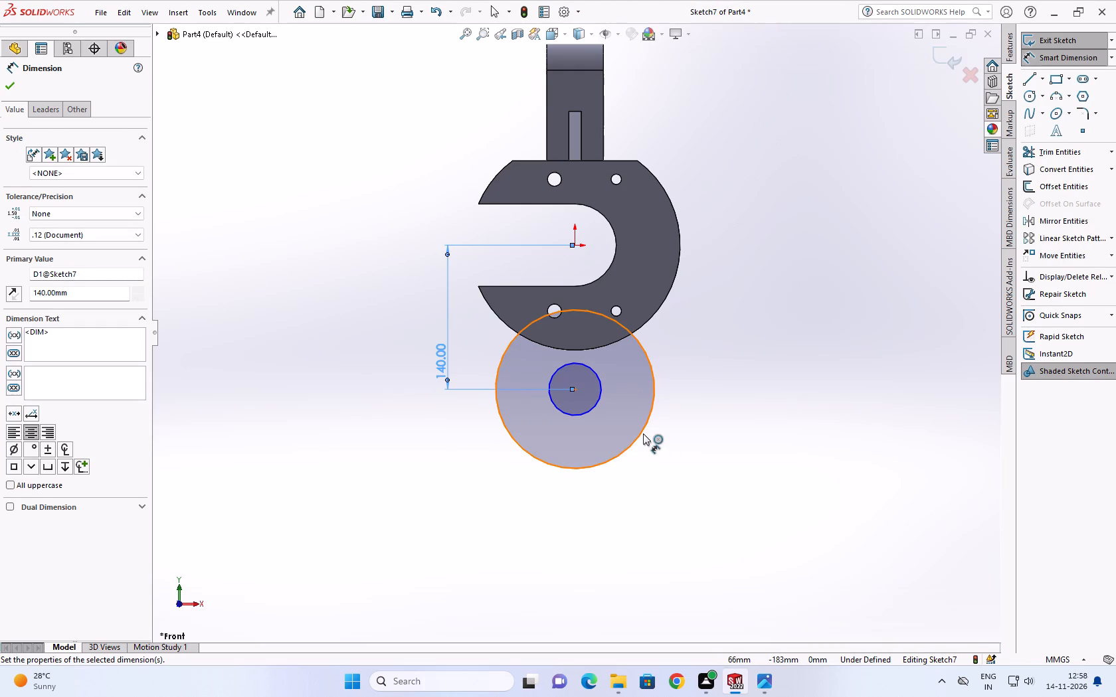
Dimension the outer circle's diameter as 76 mm.
{"action": "left_click", "coordinate": [643, 433]}
{"action": "left_click", "coordinate": [675, 445]}
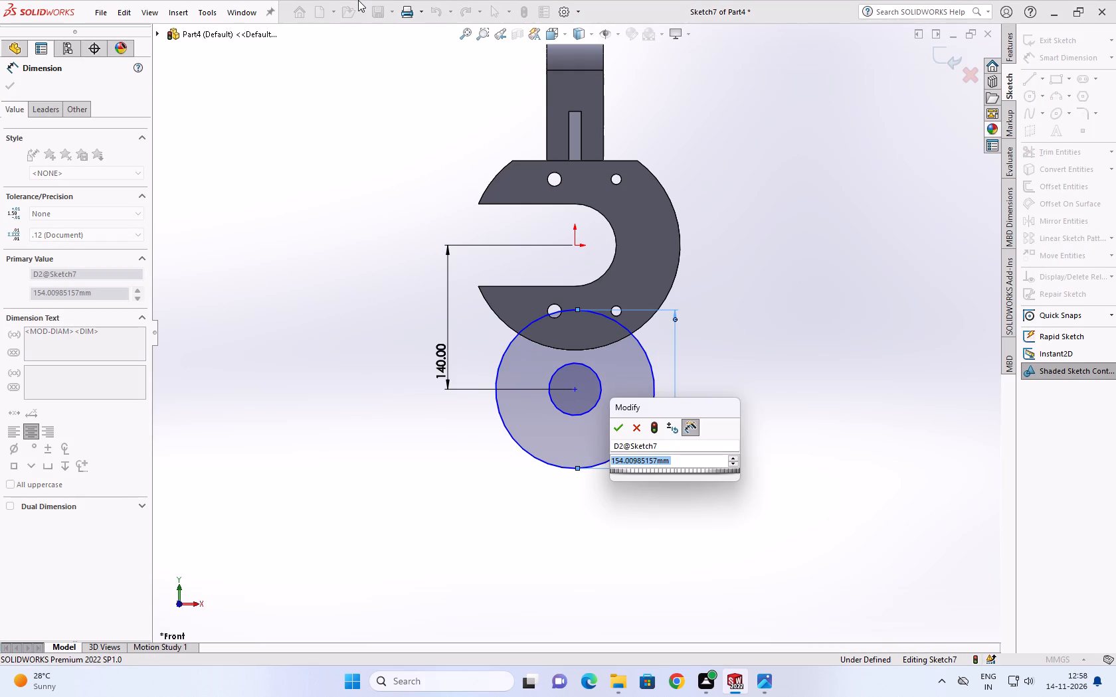
{"action": "key", "text": "1"}
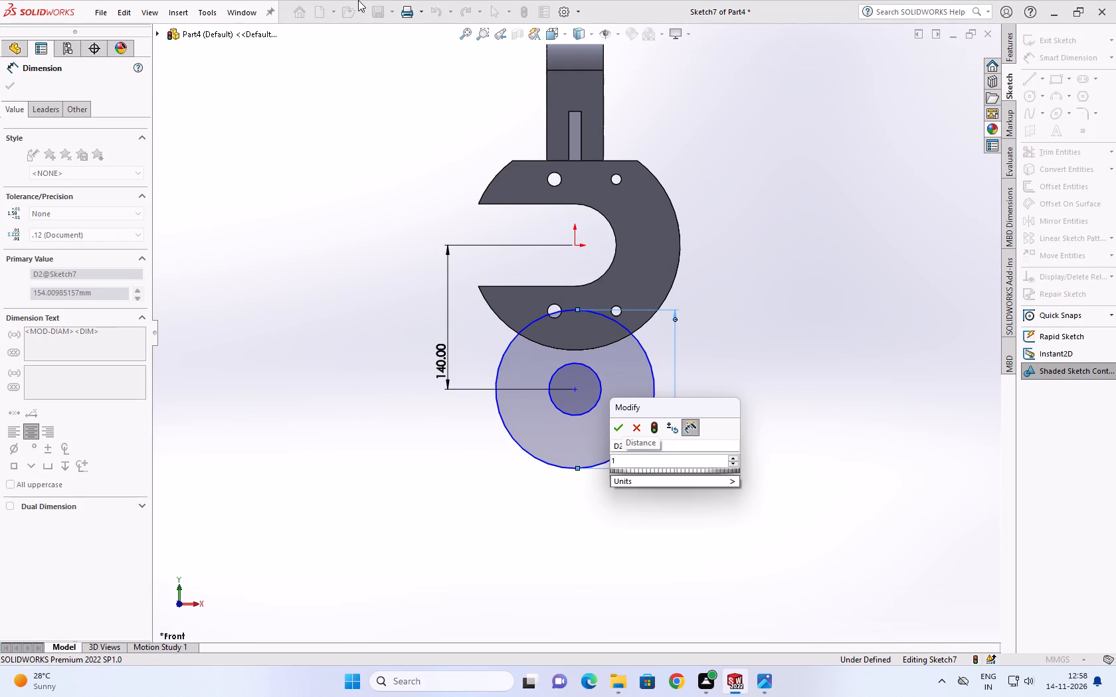
{"action": "key", "text": "BackSpace"}
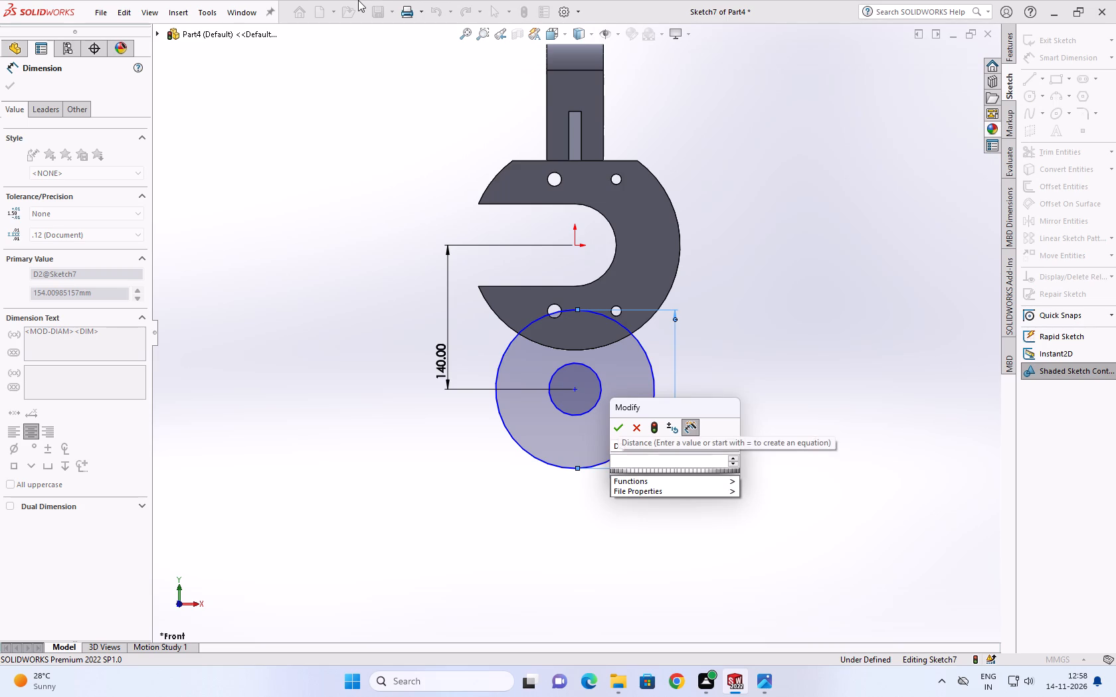
{"action": "key", "text": "7"}
{"action": "key", "text": "6"}
{"action": "key", "text": "Return"}
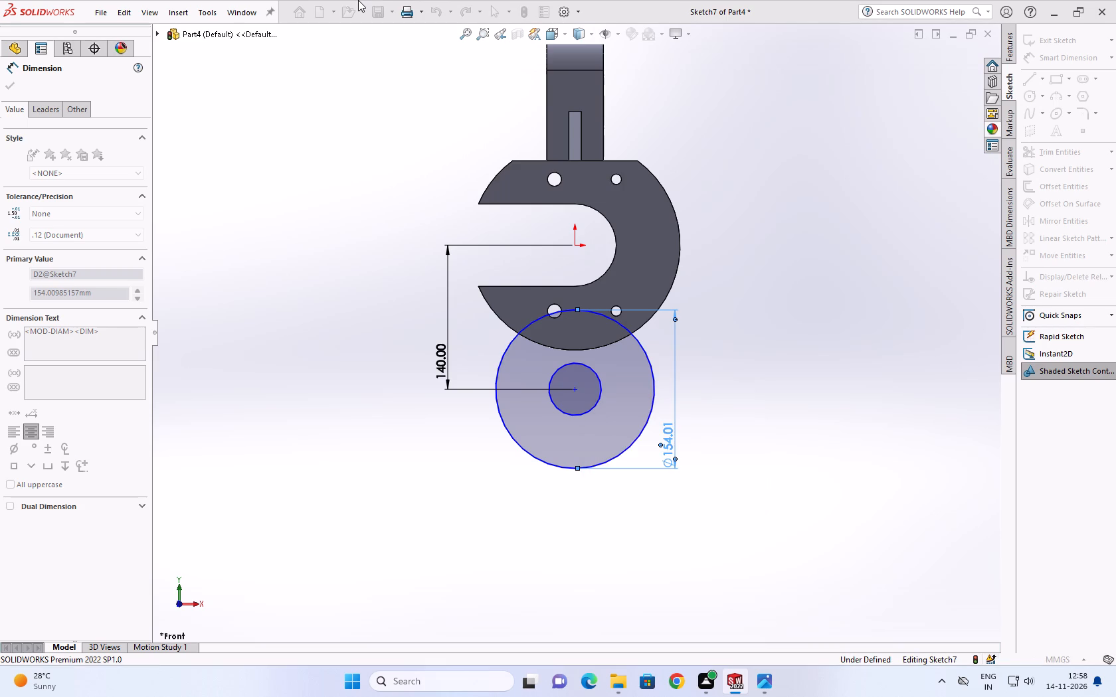
{"action": "scroll", "coordinate": [296, 25], "scroll_direction": "down", "scroll_amount": 1}
{"action": "scroll", "coordinate": [516, 396], "scroll_direction": "down", "scroll_amount": 3}
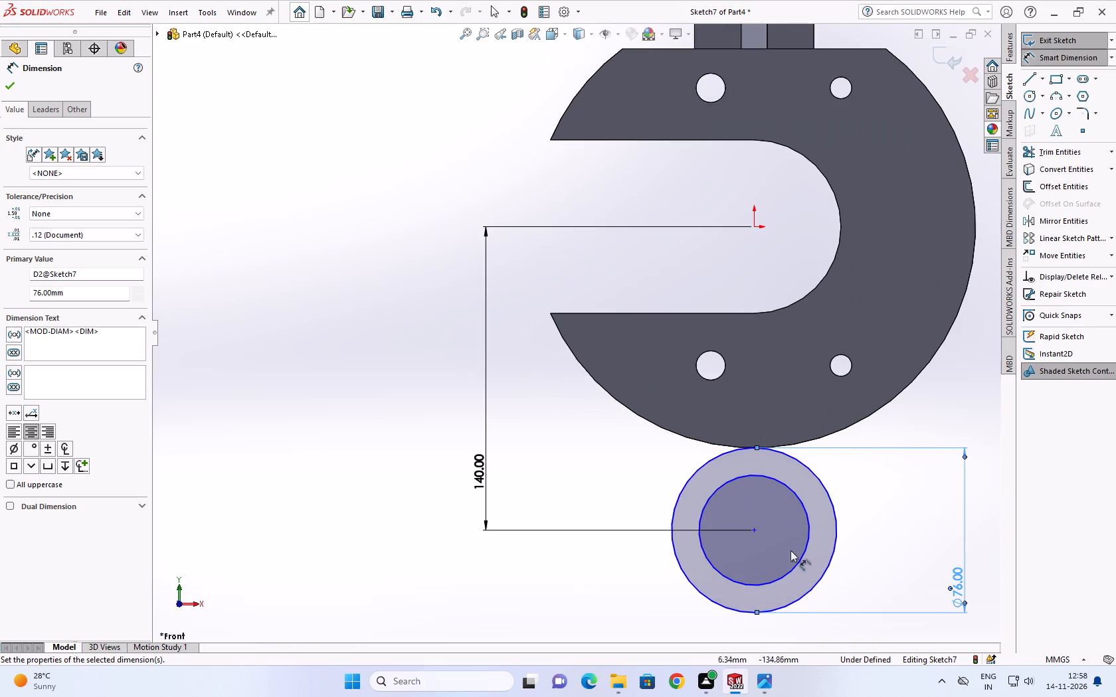
Dimension the inner circle's diameter as 25 mm.
{"action": "left_click", "coordinate": [787, 571]}
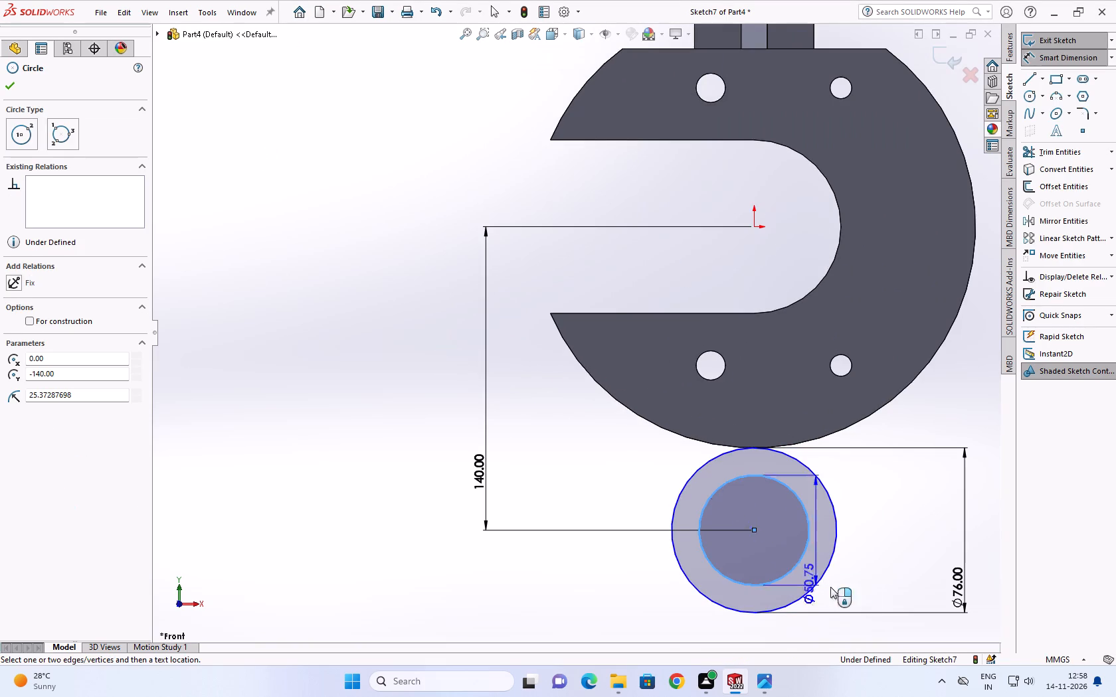
{"action": "left_click", "coordinate": [881, 591]}
{"action": "type", "text": "25"}
{"action": "key", "text": "Return"}
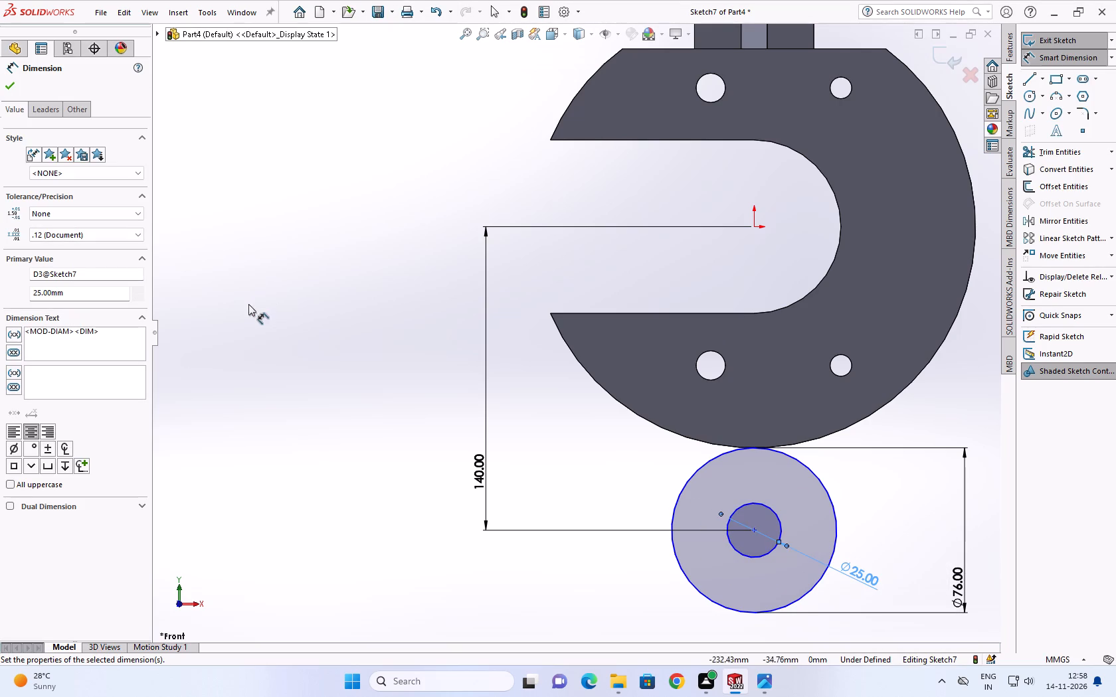
Convert the clamp body's large outer arc edge into a sketch entity of the current sketch.
{"action": "scroll", "coordinate": [589, 426], "scroll_direction": "up", "scroll_amount": 1}
{"action": "scroll", "coordinate": [696, 424], "scroll_direction": "up", "scroll_amount": 1}
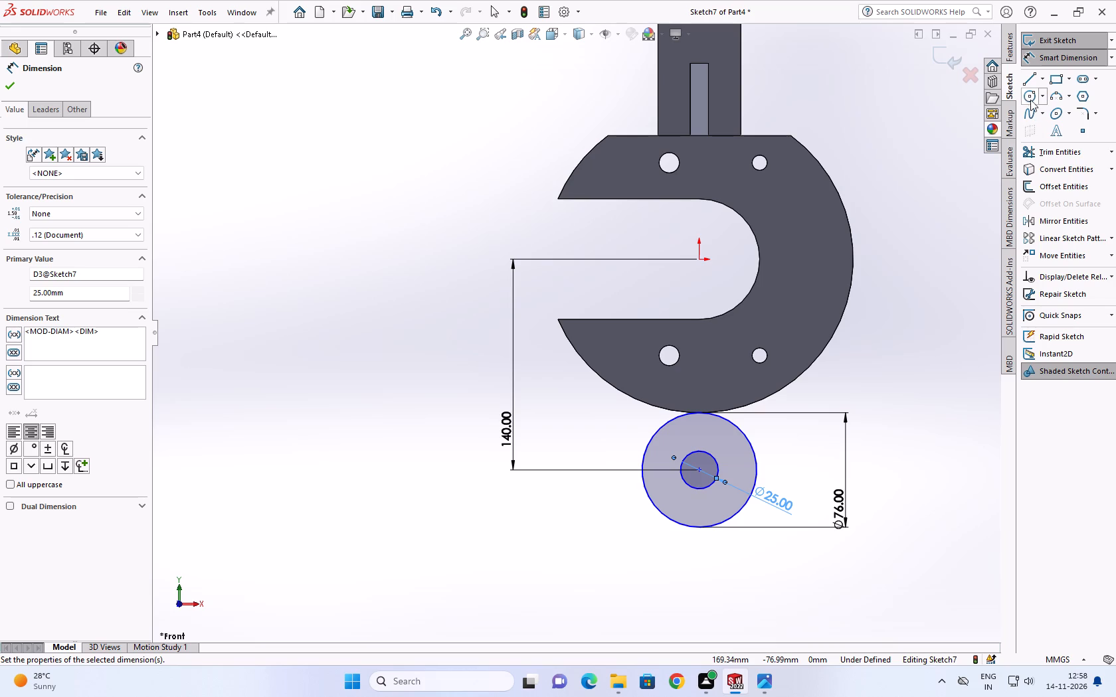
{"action": "left_click", "coordinate": [1026, 79]}
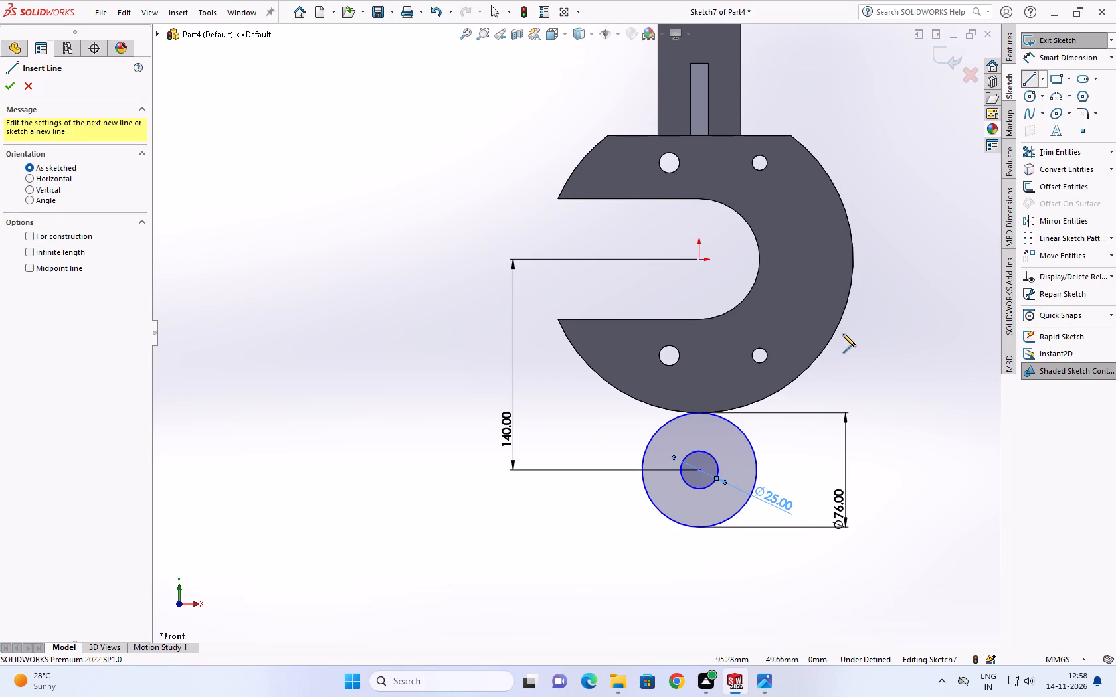
{"action": "key", "text": "Escape"}
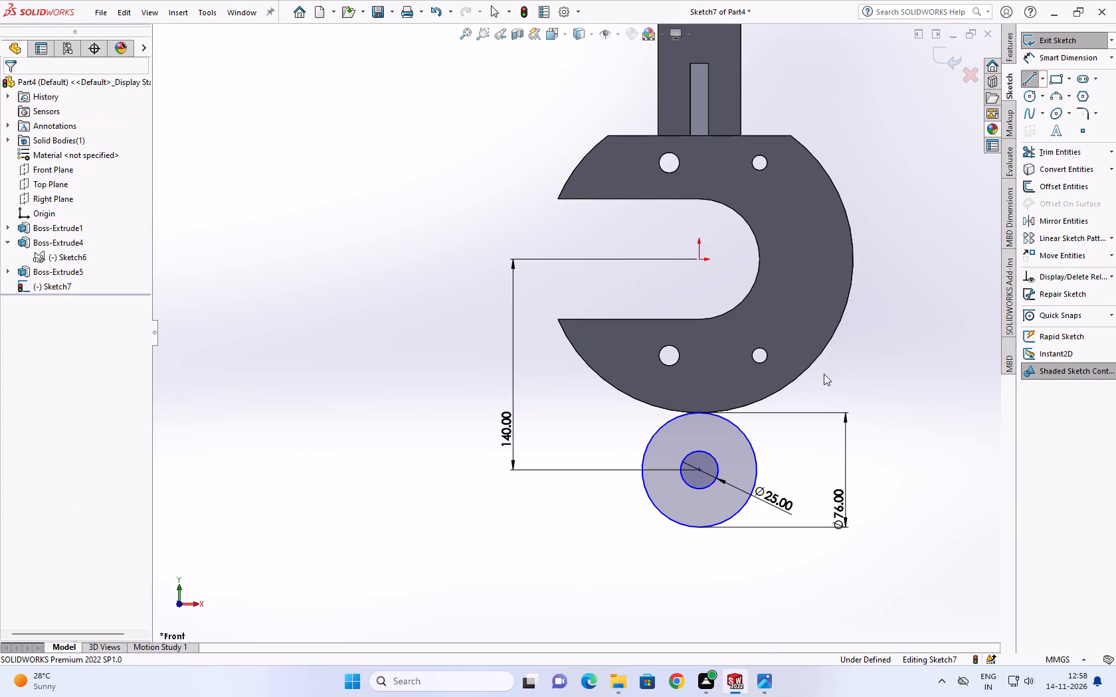
{"action": "left_click", "coordinate": [812, 365]}
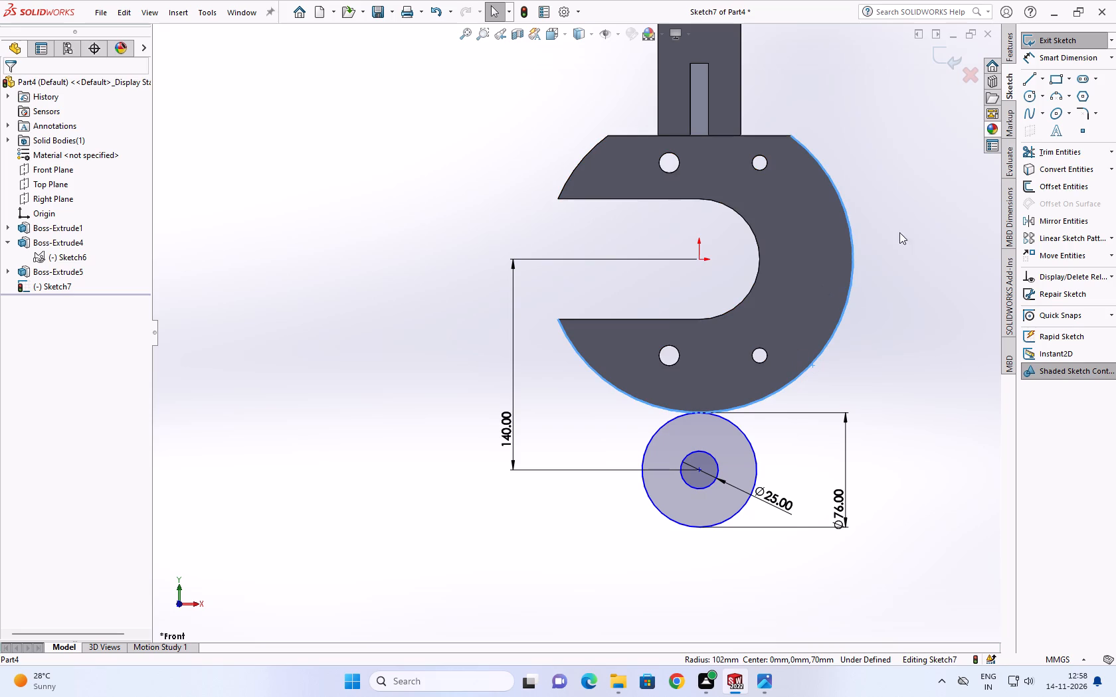
{"action": "left_click", "coordinate": [1048, 169]}
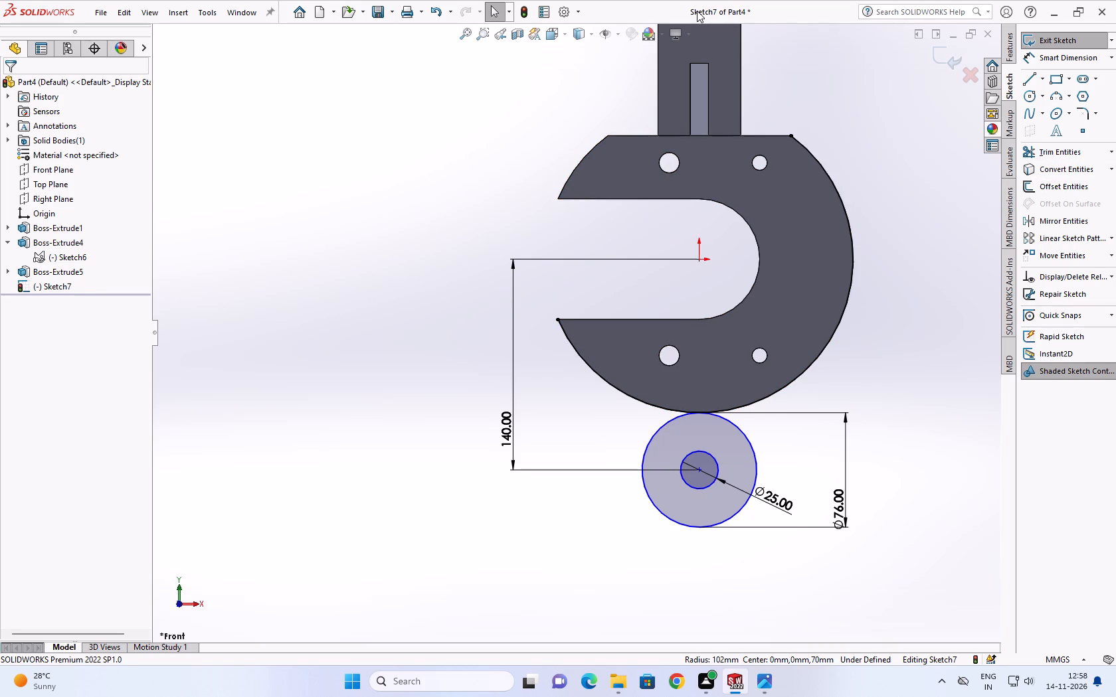
Sketch a slanted line about 218 mm long from below the 76 mm circle up past the closed side of the clamp body.
{"action": "left_click", "coordinate": [1028, 77]}
{"action": "left_click", "coordinate": [716, 572]}
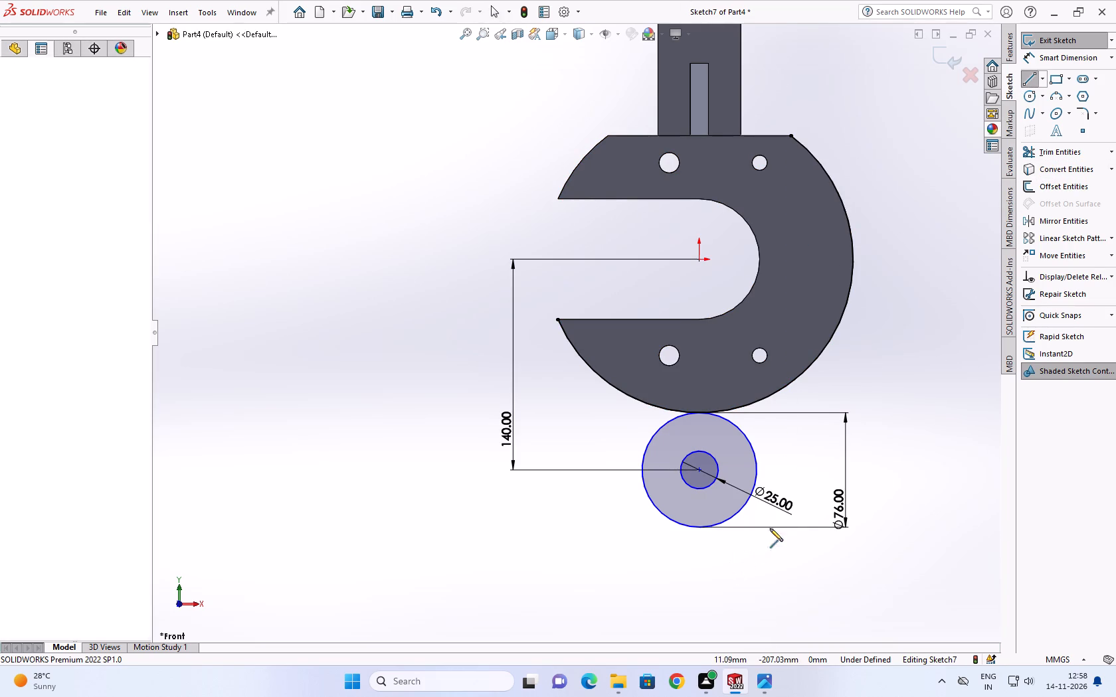
{"action": "left_click", "coordinate": [872, 282]}
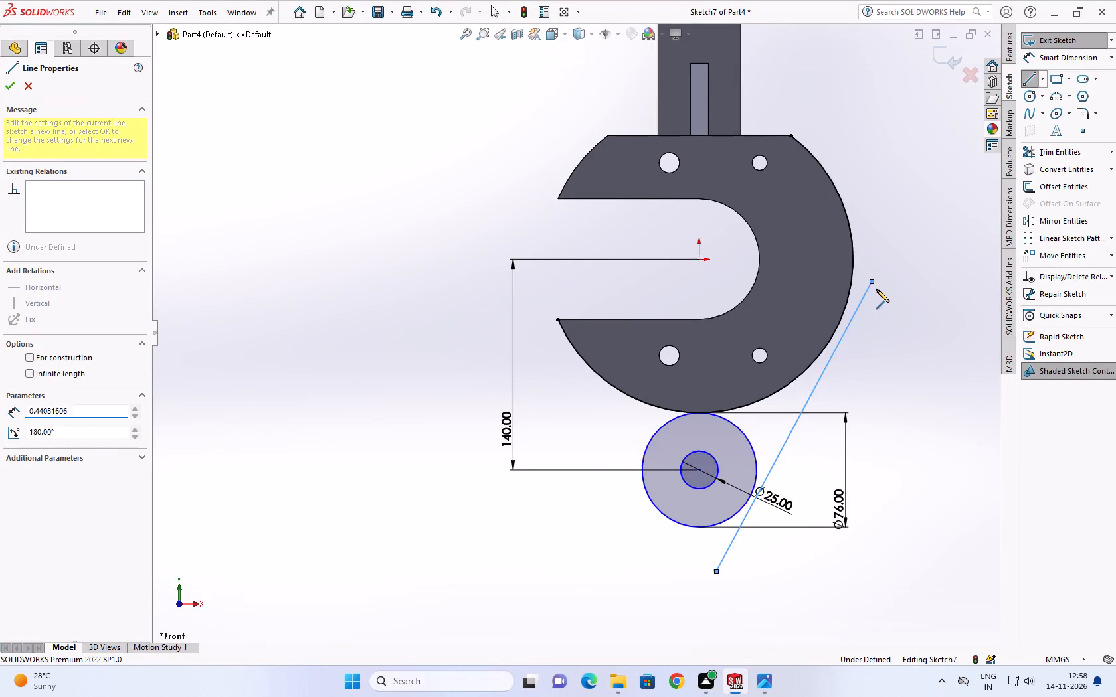
{"action": "scroll", "coordinate": [877, 318], "scroll_direction": "down", "scroll_amount": 2}
{"action": "key", "text": "Escape"}
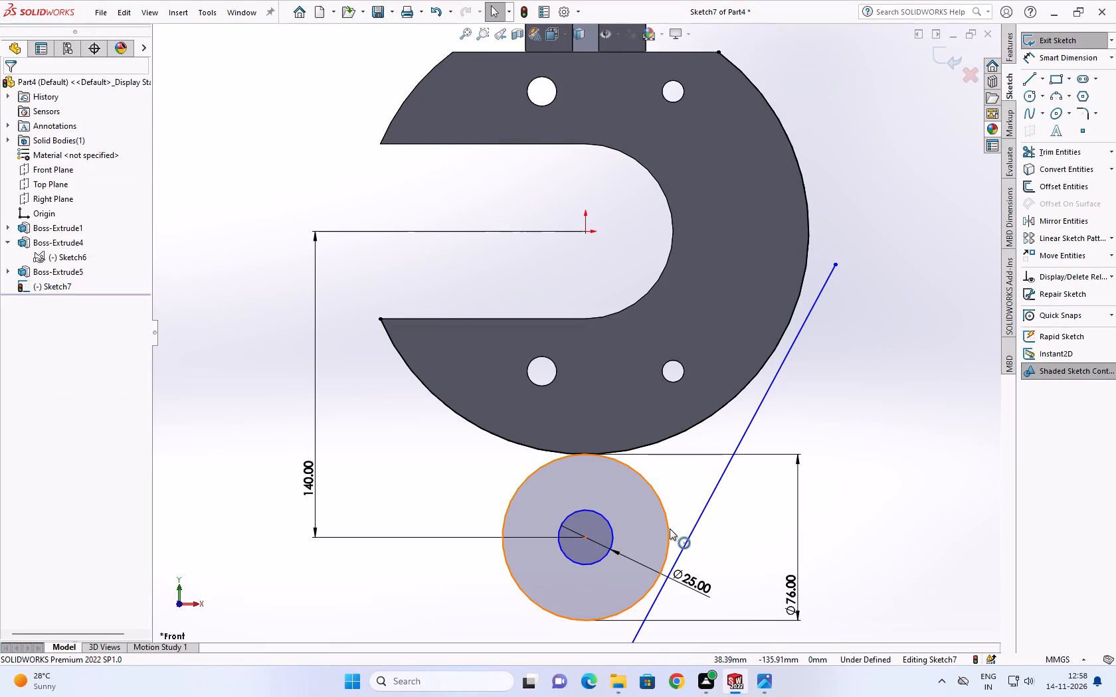
Make the slanted line tangent to both the 76 mm circle and the converted outer arc of the body.
{"action": "left_click", "coordinate": [670, 528]}
{"action": "left_click", "coordinate": [686, 540], "text": "ctrl"}
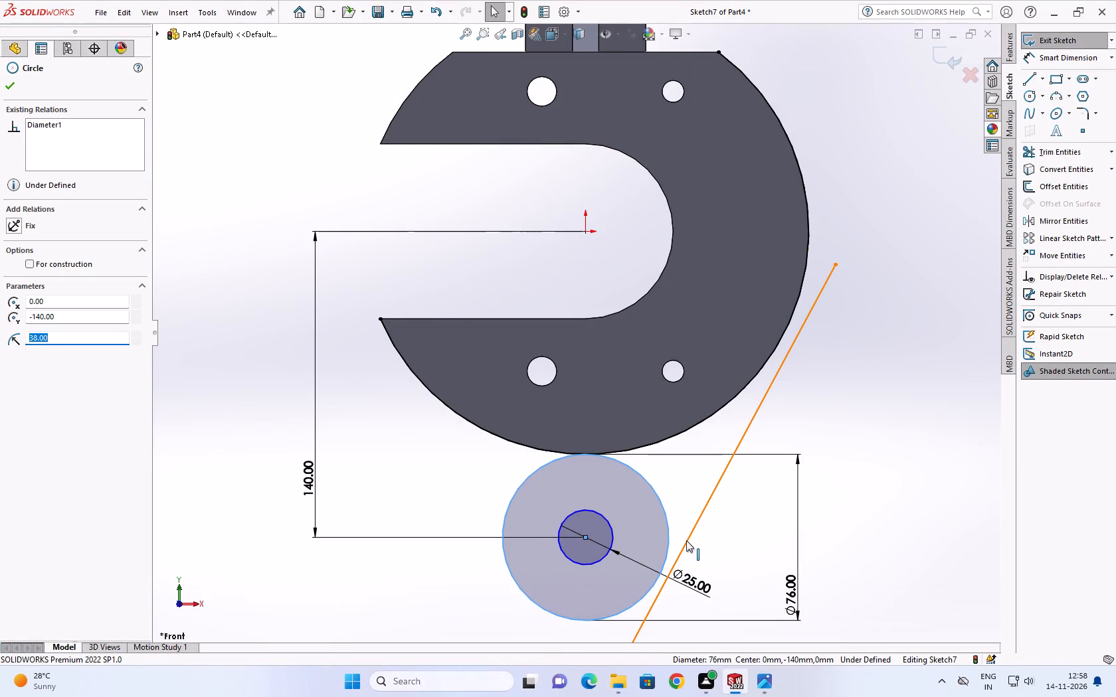
{"action": "left_click", "coordinate": [13, 297]}
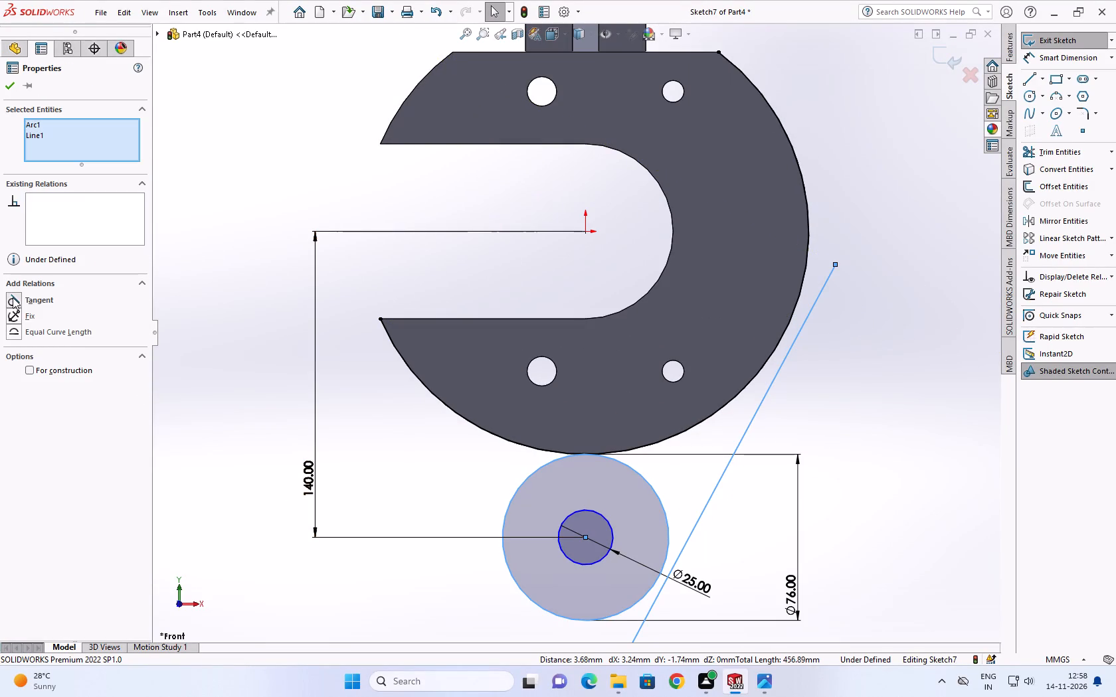
{"action": "left_click", "coordinate": [13, 82]}
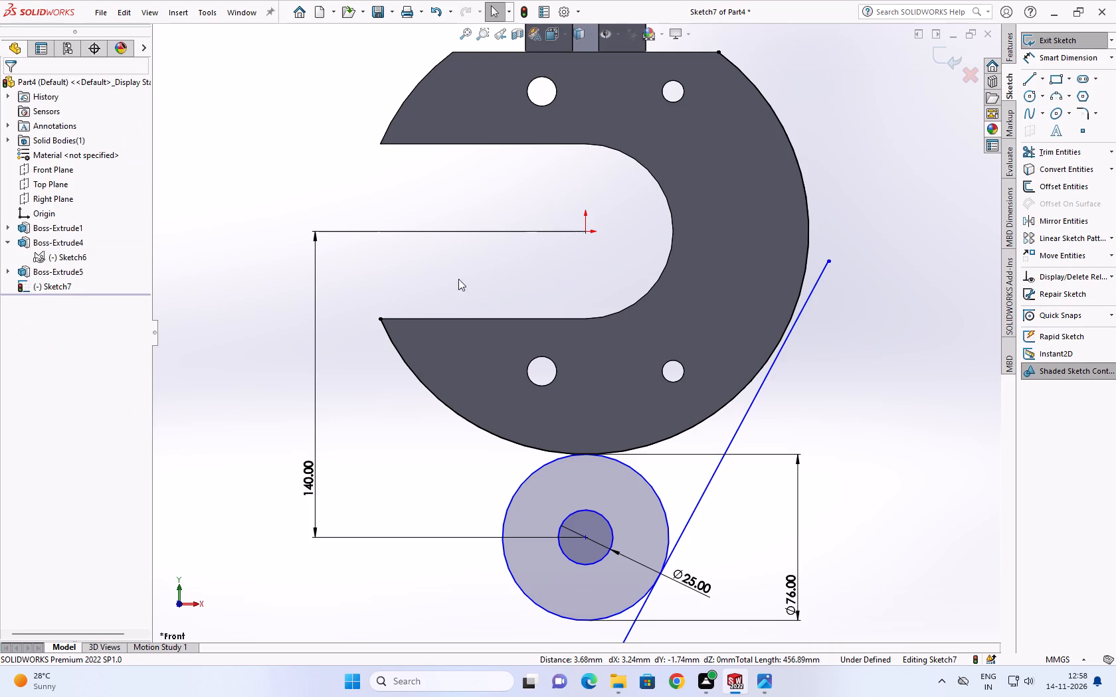
{"action": "left_click", "coordinate": [750, 404], "text": "ctrl"}
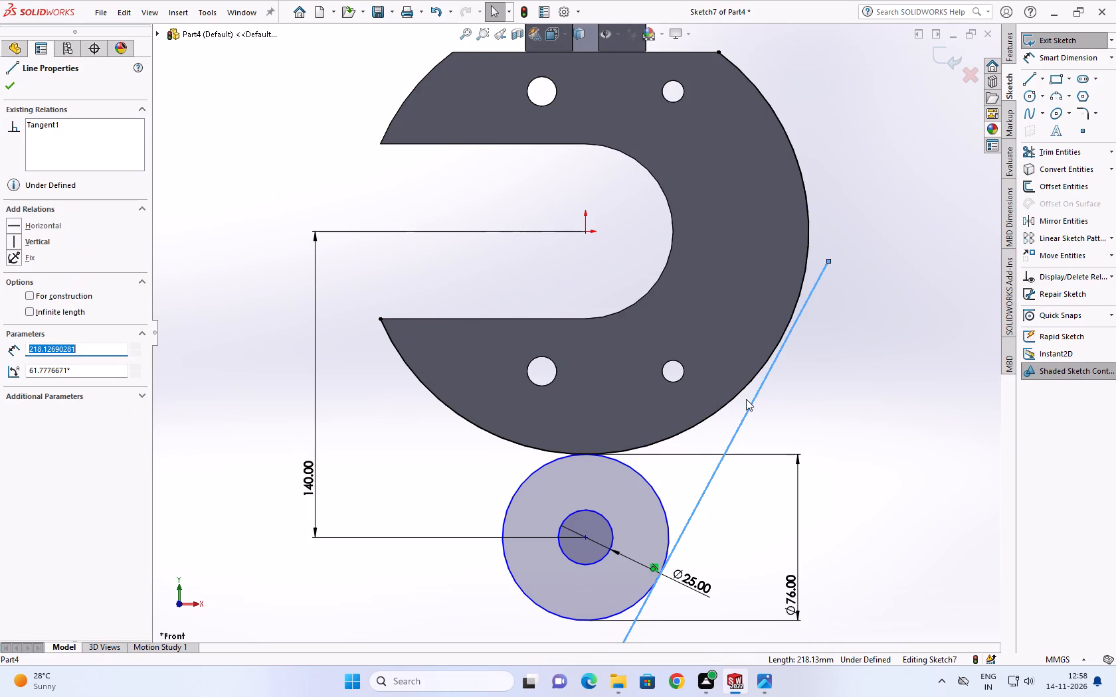
{"action": "left_click", "coordinate": [739, 391], "text": "ctrl"}
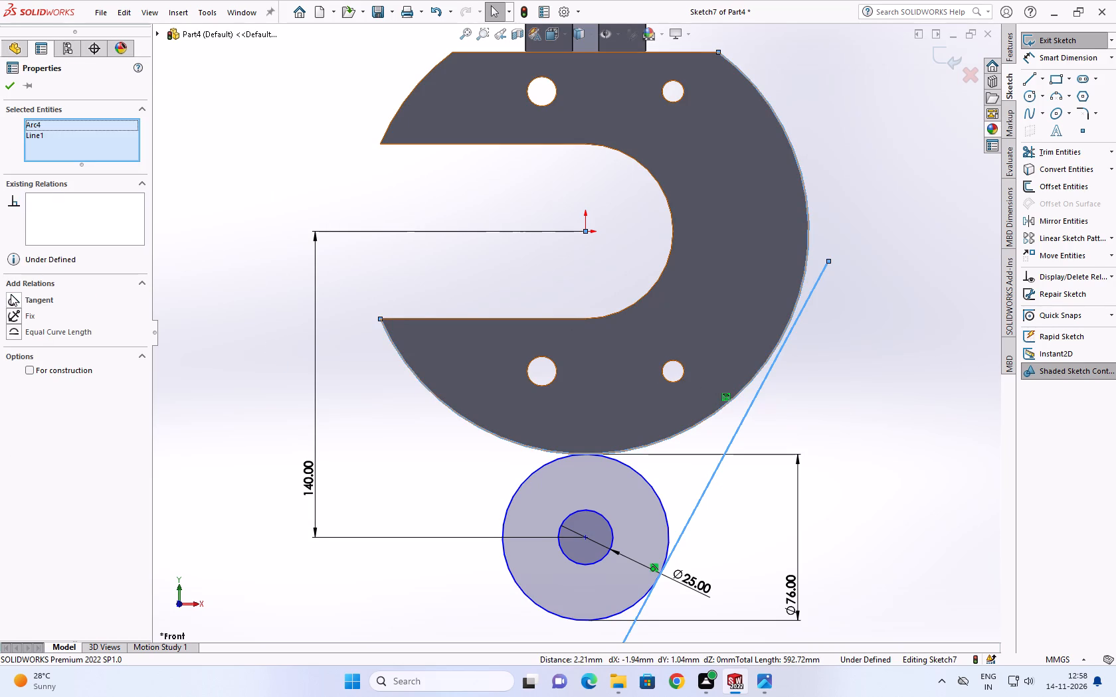
{"action": "left_click", "coordinate": [11, 294]}
{"action": "left_click", "coordinate": [7, 79]}
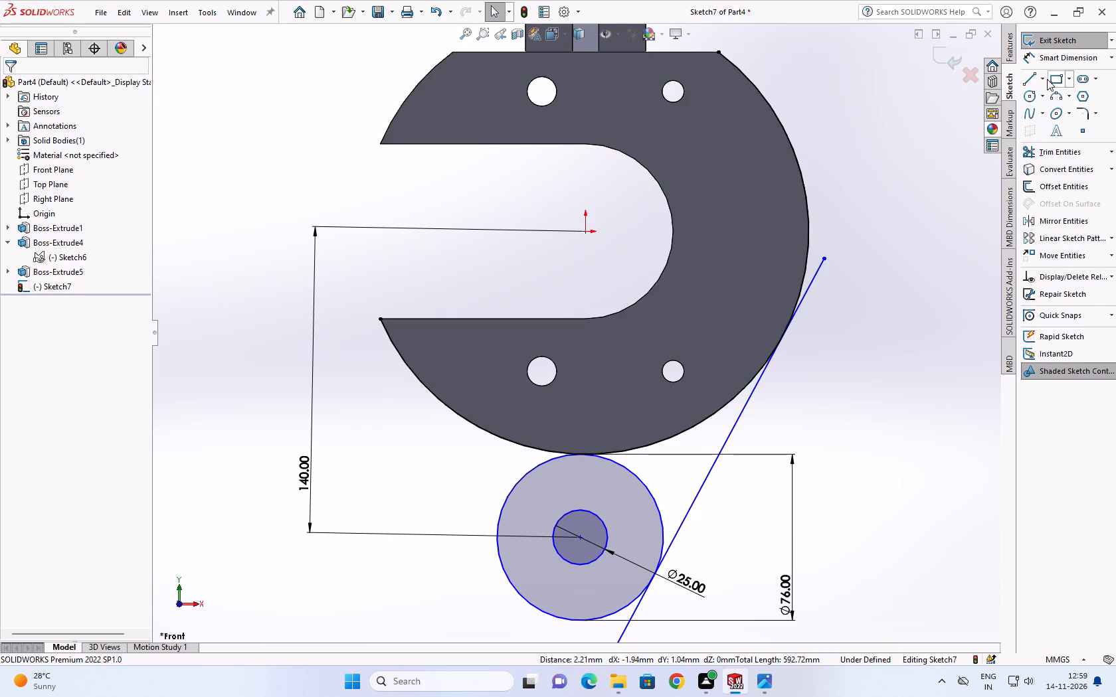
Trim both ends of the slanted line that extend beyond its tangent points on the body arc and the 76 mm circle.
{"action": "left_click", "coordinate": [1057, 154]}
{"action": "left_click", "coordinate": [808, 293]}
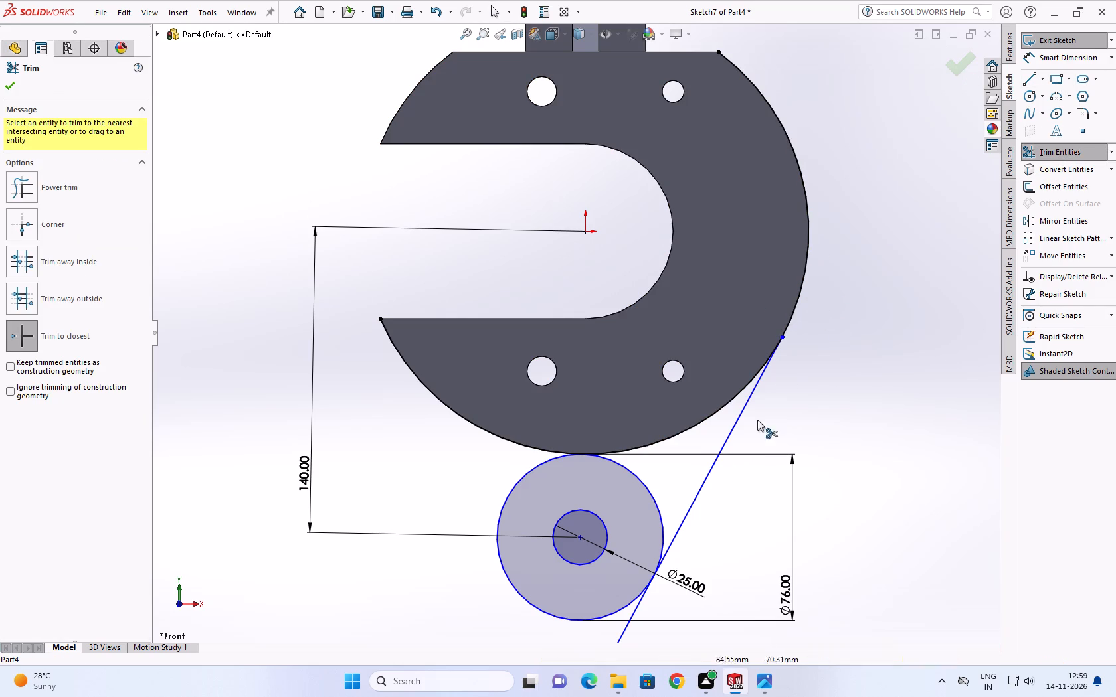
{"action": "left_click", "coordinate": [629, 615]}
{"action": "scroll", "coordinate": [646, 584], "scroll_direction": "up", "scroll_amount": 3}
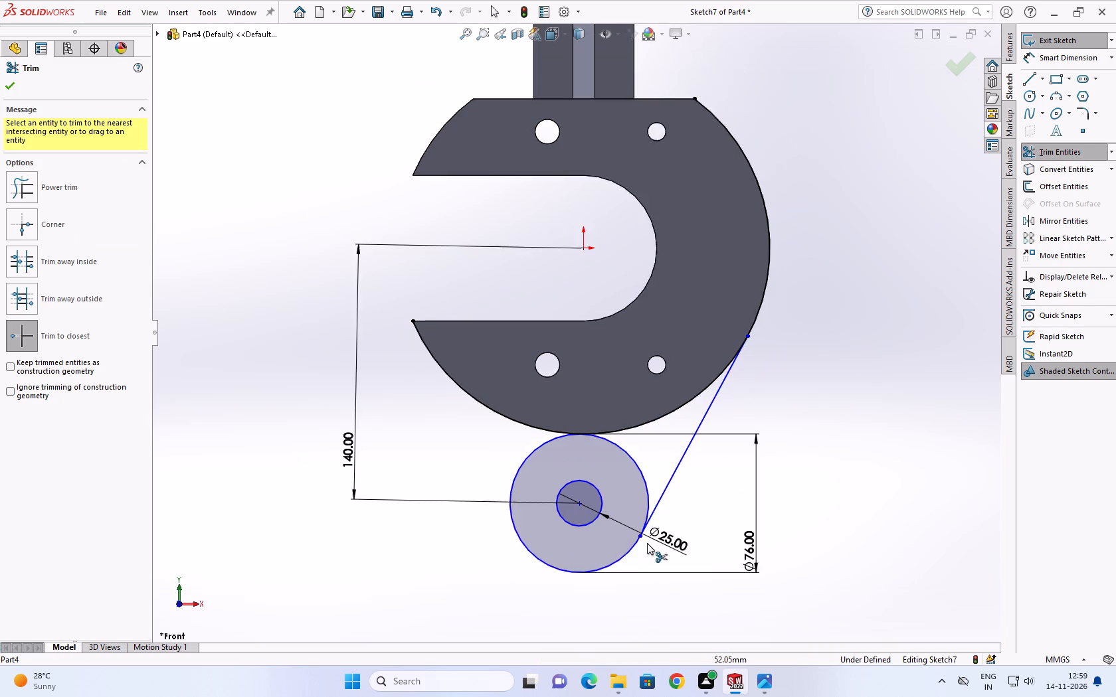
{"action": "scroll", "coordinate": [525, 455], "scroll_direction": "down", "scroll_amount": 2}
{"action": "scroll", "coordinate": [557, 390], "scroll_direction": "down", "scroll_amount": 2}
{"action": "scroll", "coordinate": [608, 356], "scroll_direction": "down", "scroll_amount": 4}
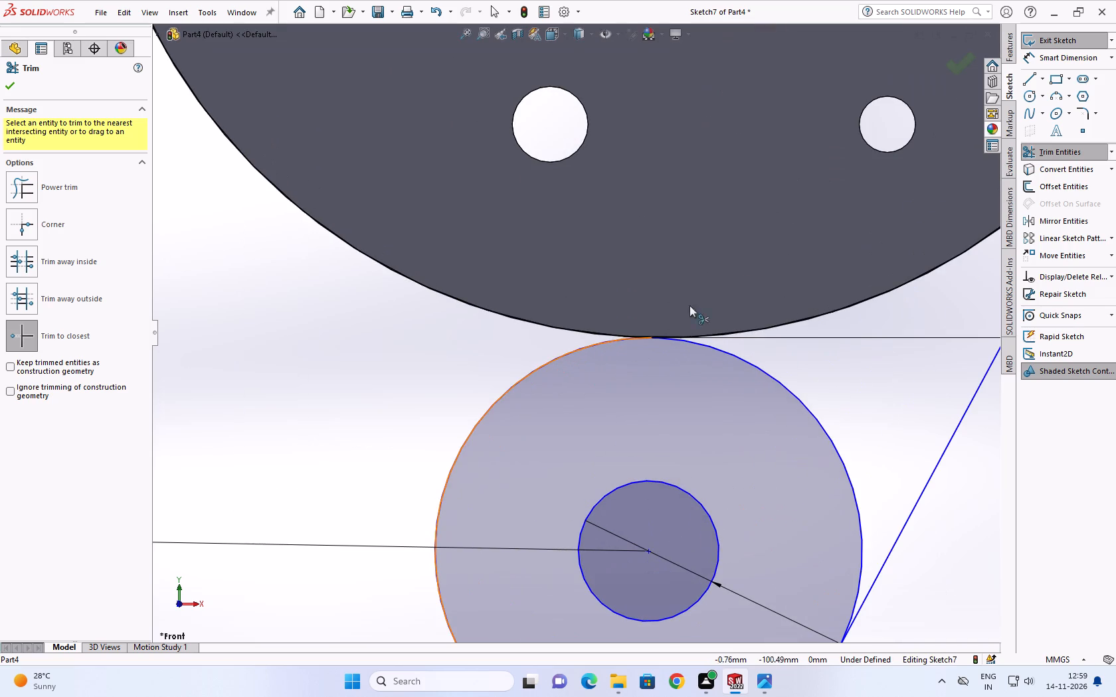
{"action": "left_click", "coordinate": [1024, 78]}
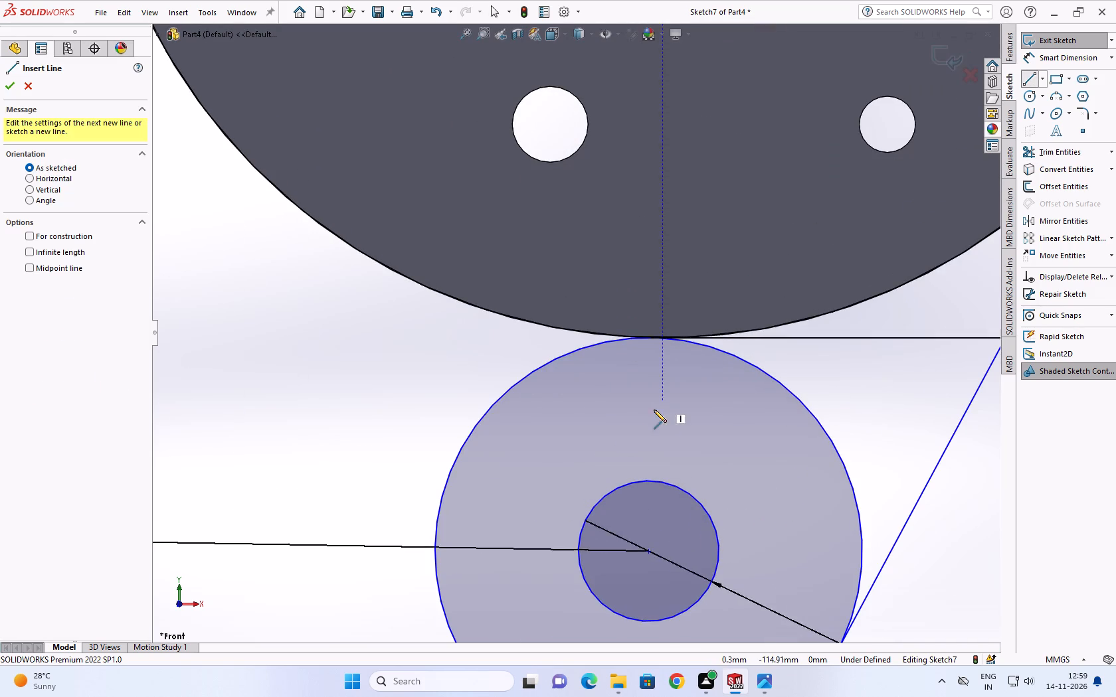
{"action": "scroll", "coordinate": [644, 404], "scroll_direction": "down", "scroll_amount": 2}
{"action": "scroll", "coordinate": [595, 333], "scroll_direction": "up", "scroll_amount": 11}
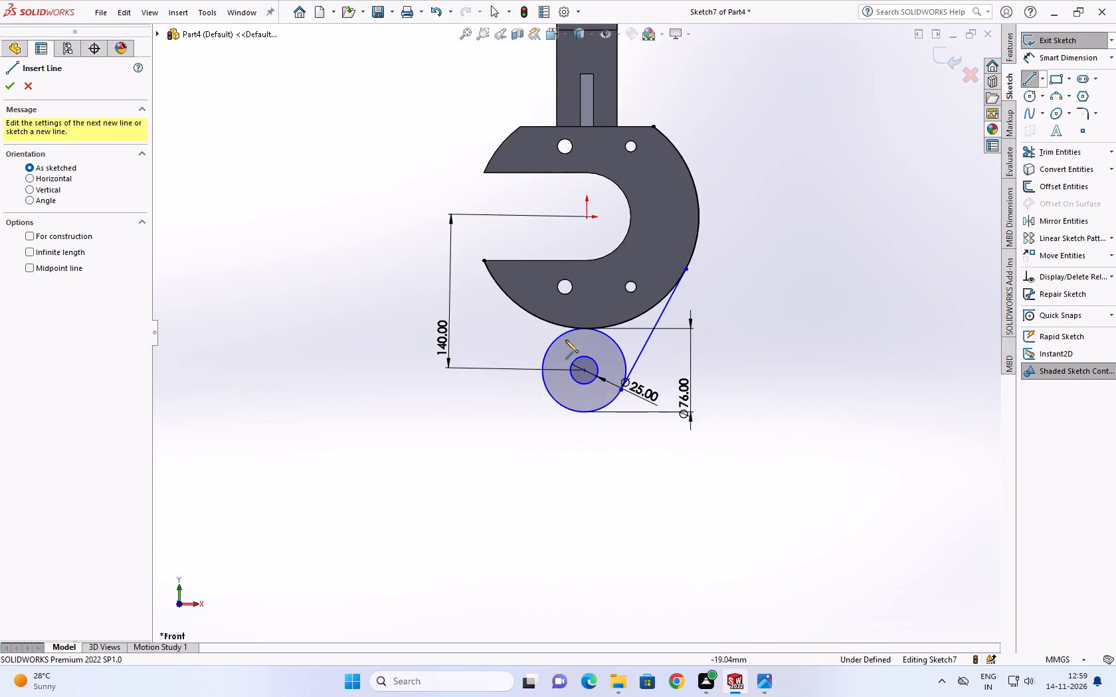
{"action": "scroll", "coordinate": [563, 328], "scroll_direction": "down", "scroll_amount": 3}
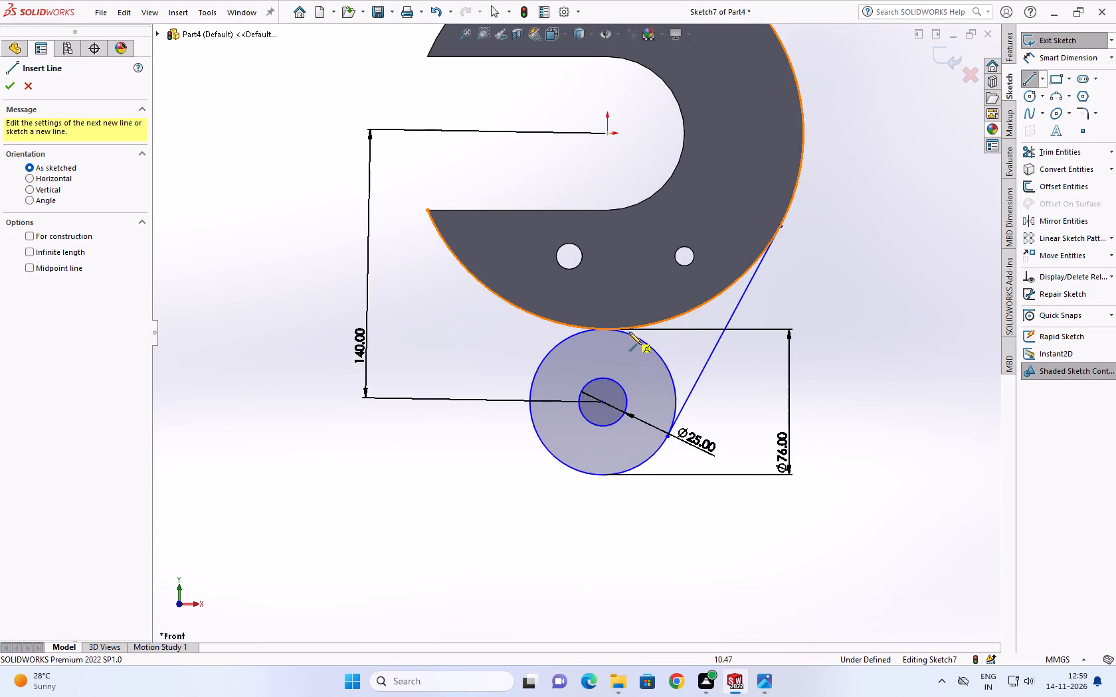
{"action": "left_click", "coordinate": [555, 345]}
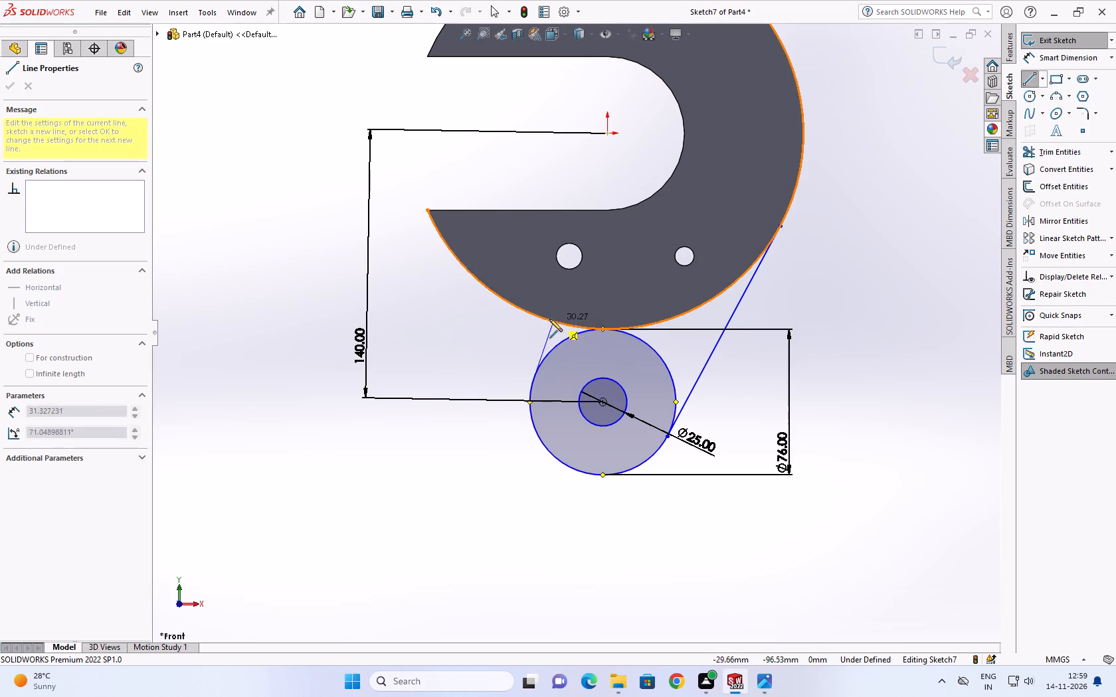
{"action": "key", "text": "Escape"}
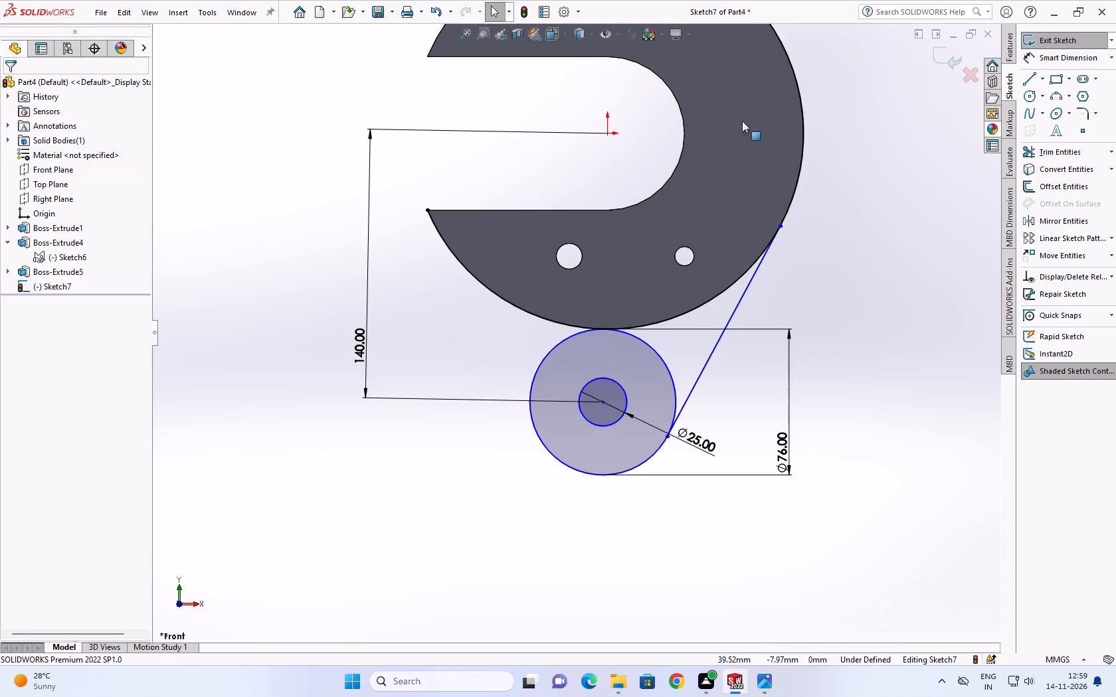
Draw a vertical centerline about 52 mm long from inside the clamp body down to the circles' common centre.
{"action": "left_click", "coordinate": [1040, 75]}
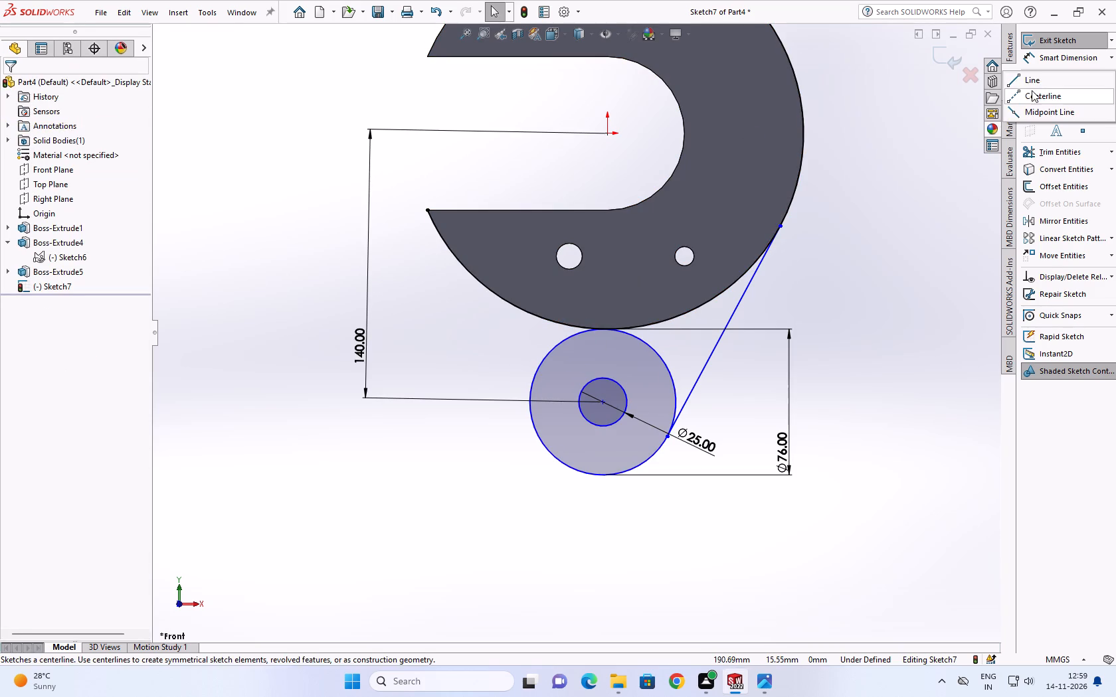
{"action": "left_click", "coordinate": [1031, 94]}
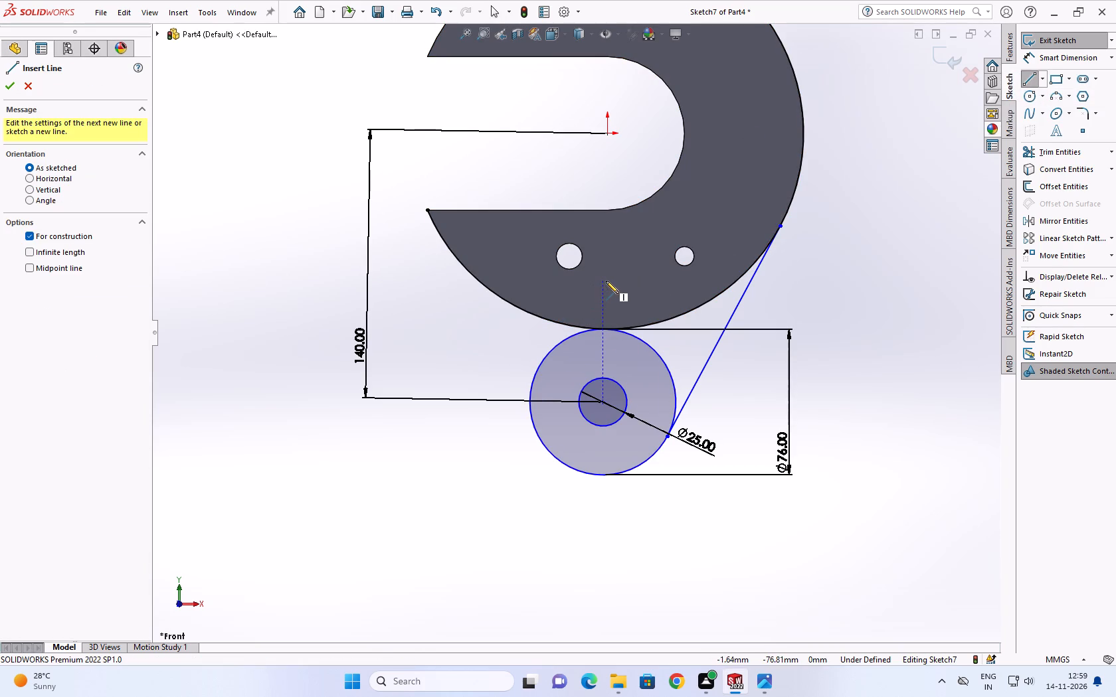
{"action": "left_click", "coordinate": [603, 302]}
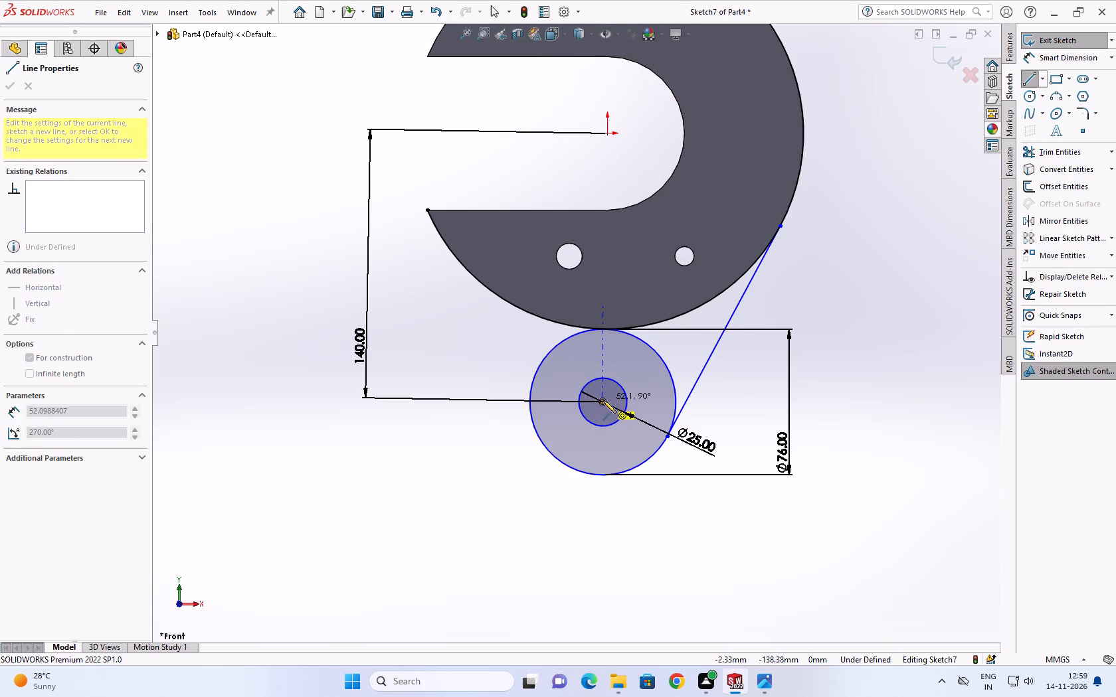
{"action": "left_click", "coordinate": [603, 400]}
{"action": "key", "text": "Escape"}
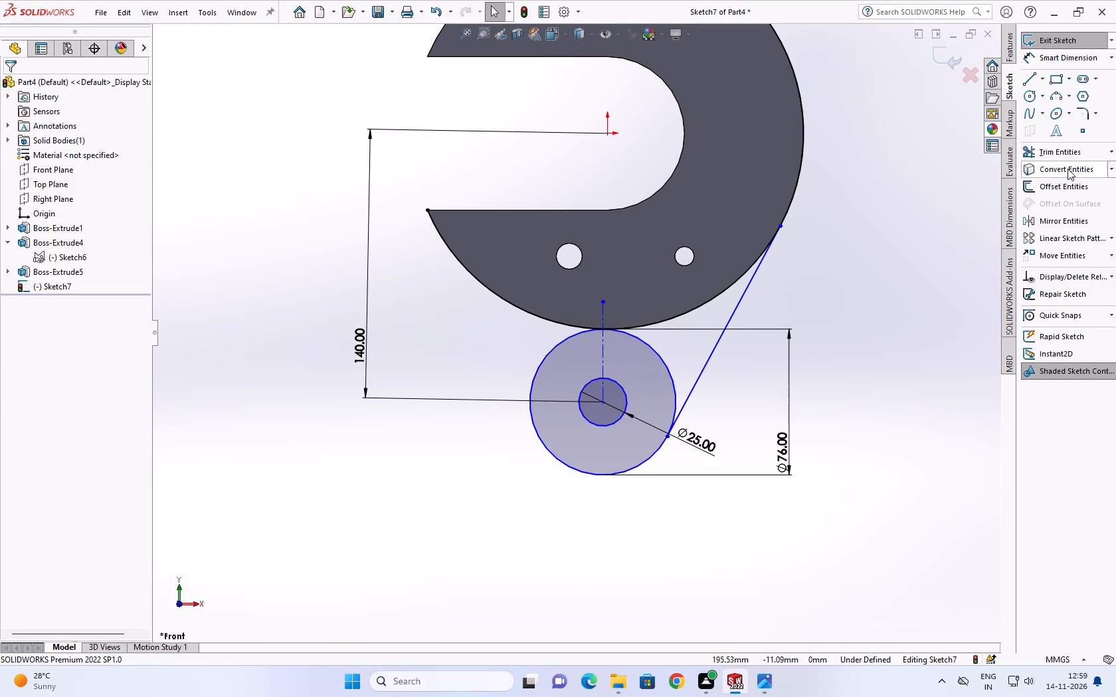
Offset the vertical centerline by 15 mm toward the clamp's open side.
{"action": "left_click", "coordinate": [1073, 191]}
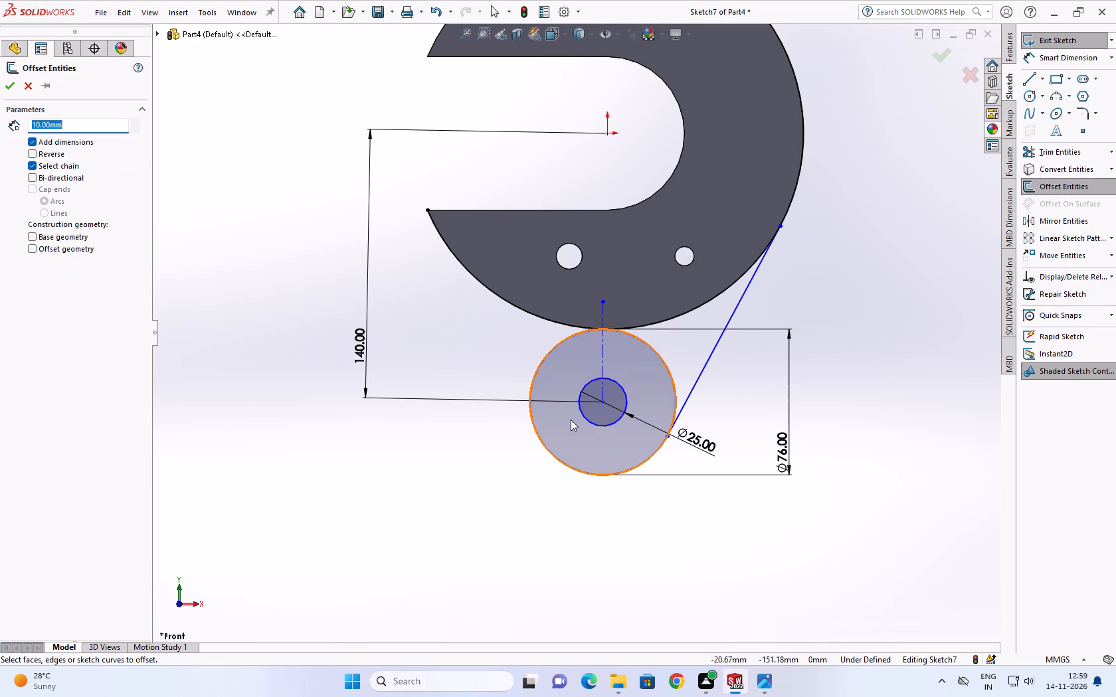
{"action": "left_click", "coordinate": [604, 358]}
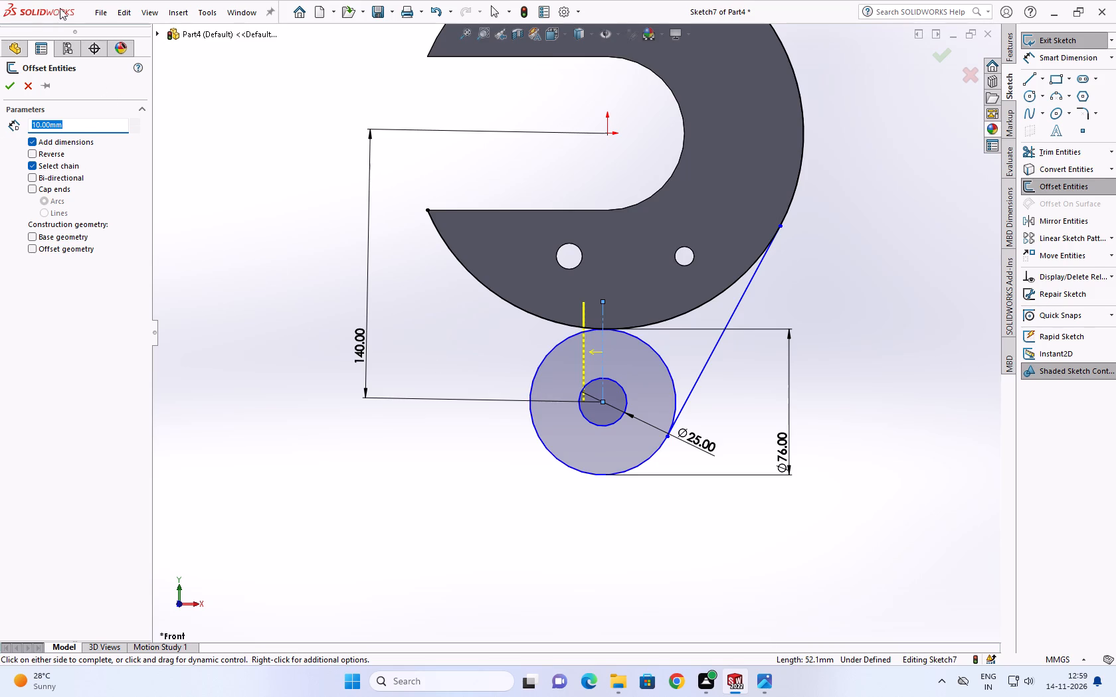
{"action": "double_click", "coordinate": [78, 122]}
{"action": "type", "text": "15"}
{"action": "key", "text": "Return"}
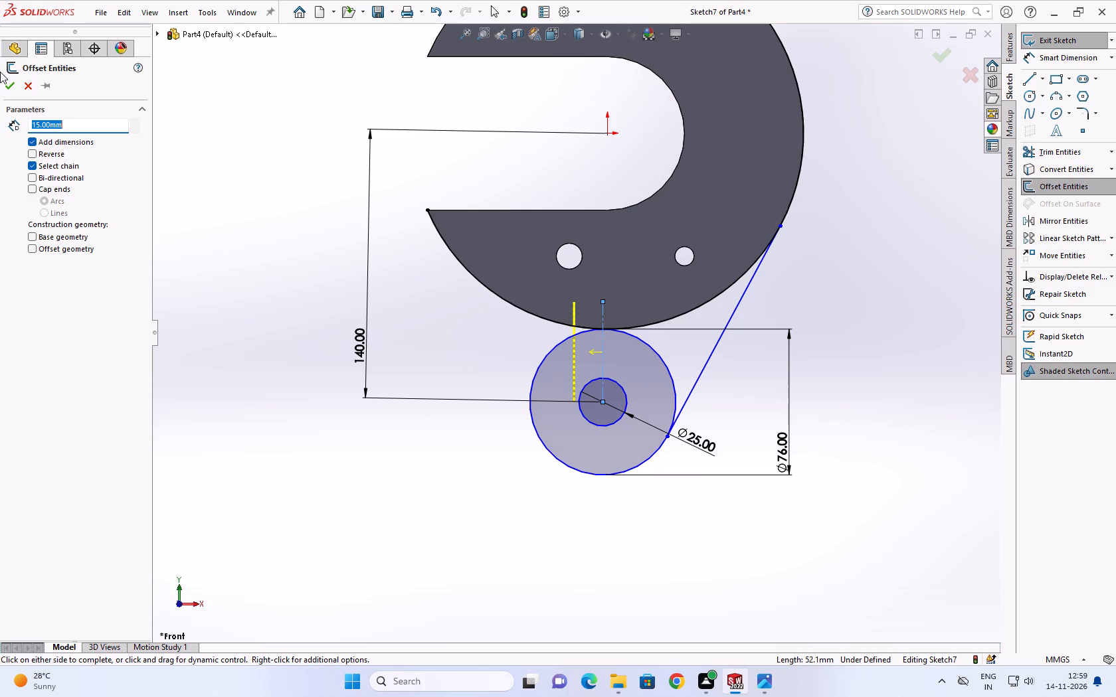
{"action": "left_click", "coordinate": [15, 80]}
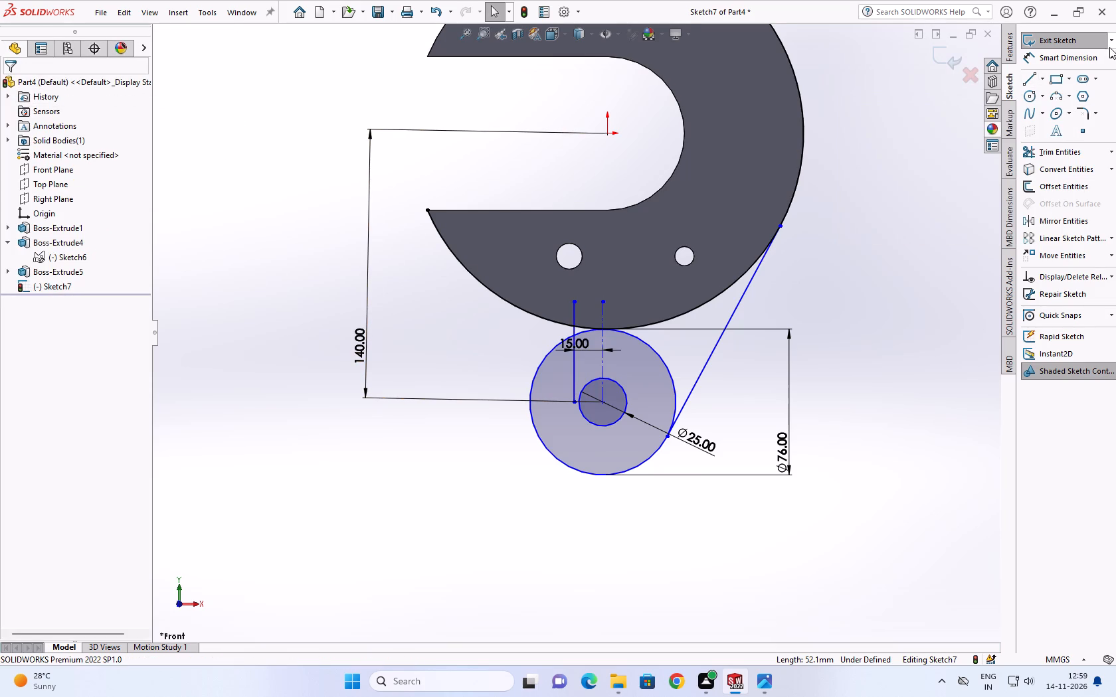
Trim the upper end of the offset line that extends past the converted arc into the clamp body.
{"action": "left_click", "coordinate": [1056, 148]}
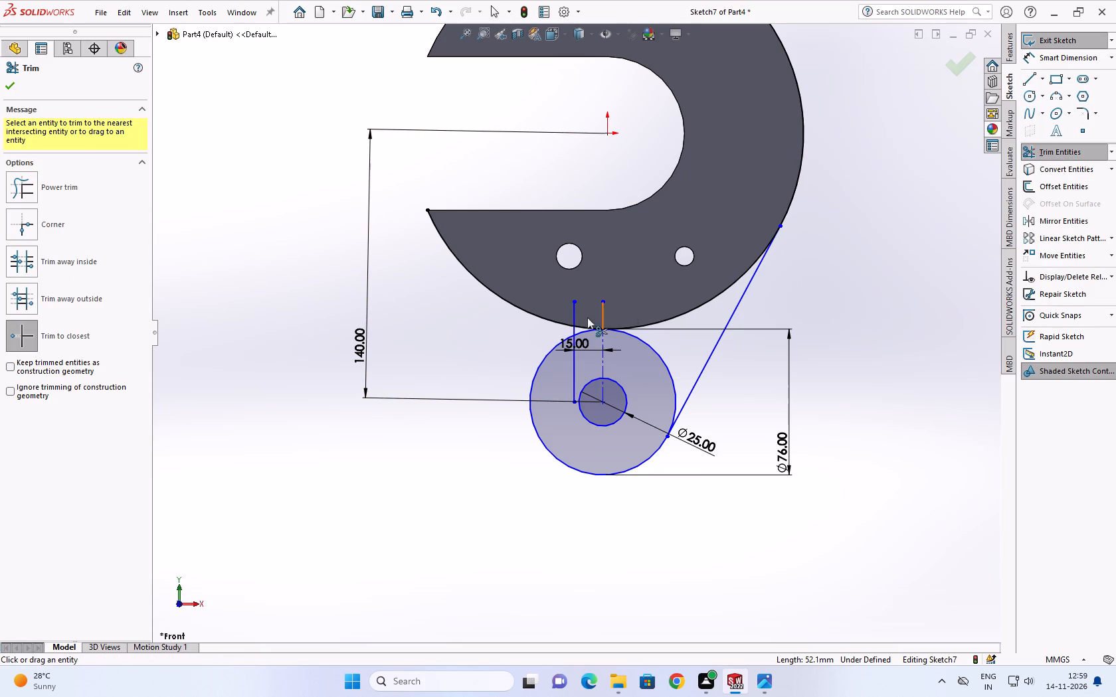
{"action": "left_click", "coordinate": [572, 307]}
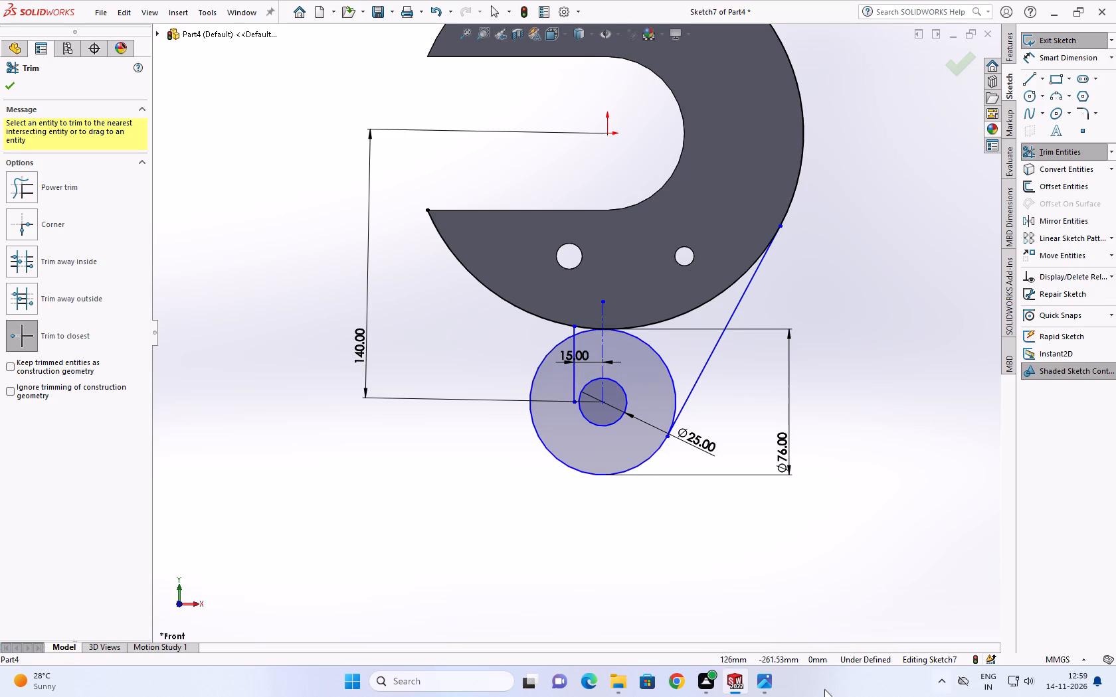
Examine the lower lug in the Practice Problem 18.15 reference drawing.
{"action": "left_click", "coordinate": [769, 681]}
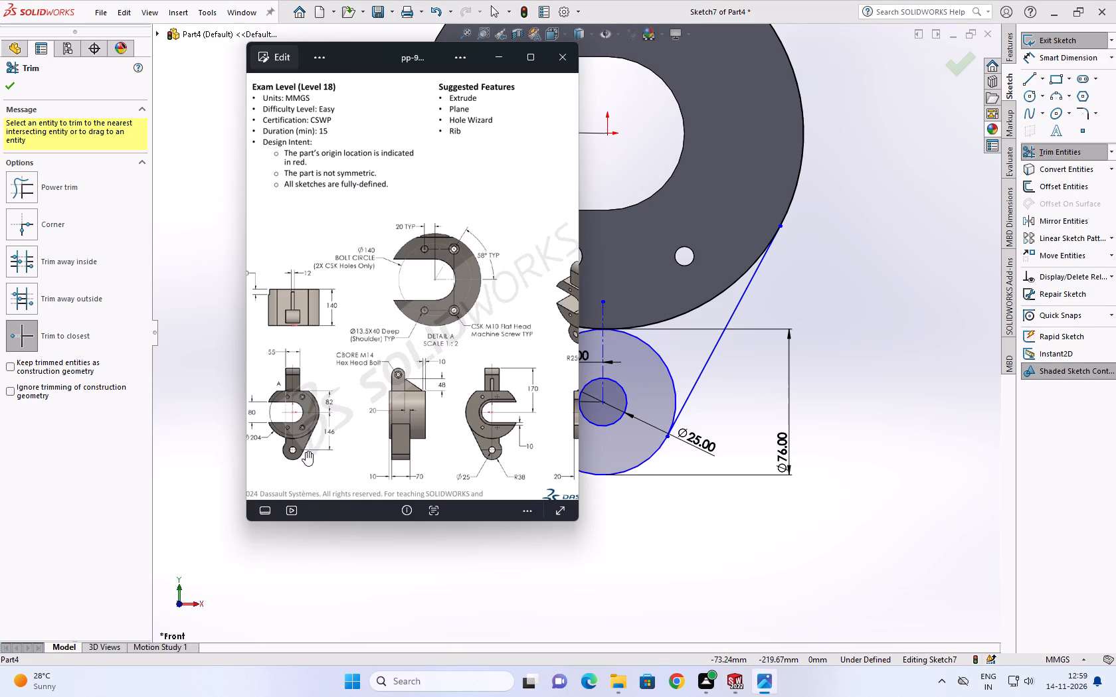
{"action": "scroll", "coordinate": [305, 451], "scroll_direction": "down", "scroll_amount": 1}
{"action": "scroll", "coordinate": [304, 448], "scroll_direction": "up", "scroll_amount": 4}
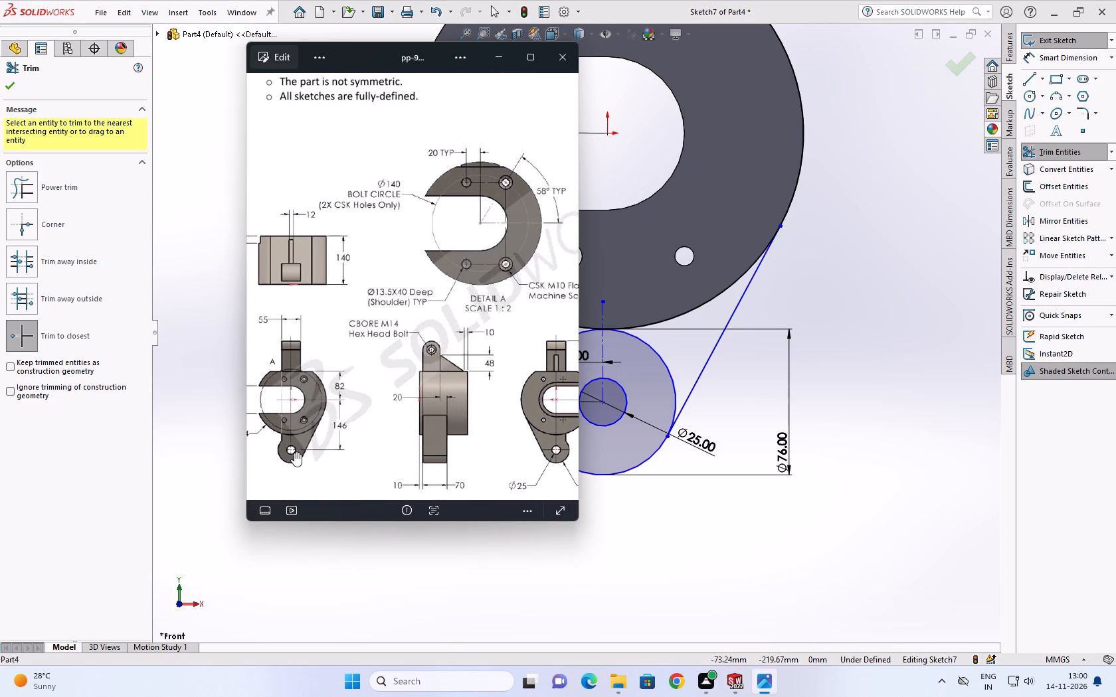
{"action": "key", "text": "Escape"}
{"action": "scroll", "coordinate": [764, 352], "scroll_direction": "up", "scroll_amount": 2}
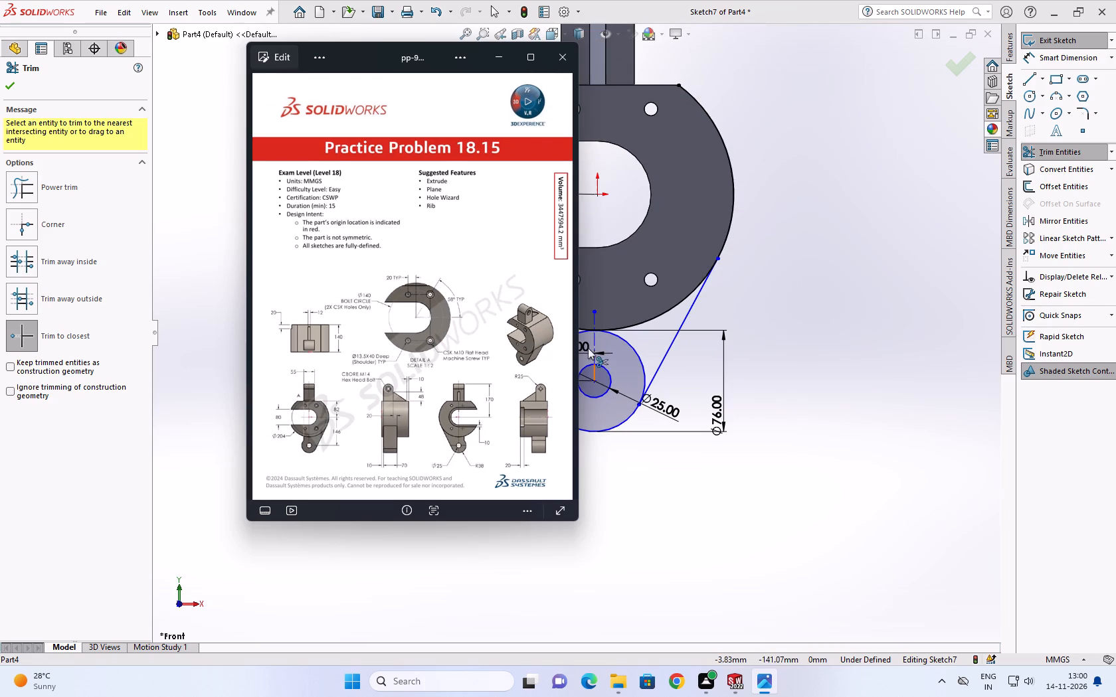
{"action": "left_click", "coordinate": [761, 124]}
Delete the 15 mm offset line beside the lower lug's vertical centerline.
{"action": "key", "text": "Escape"}
{"action": "key", "text": "Escape"}
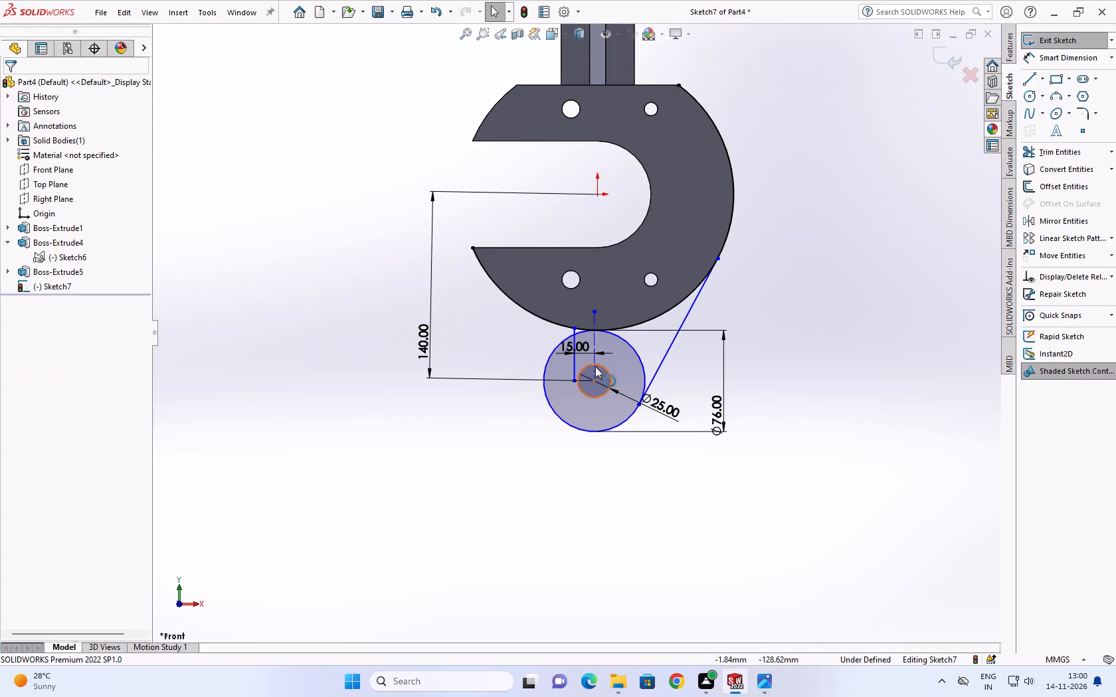
{"action": "left_click", "coordinate": [577, 363]}
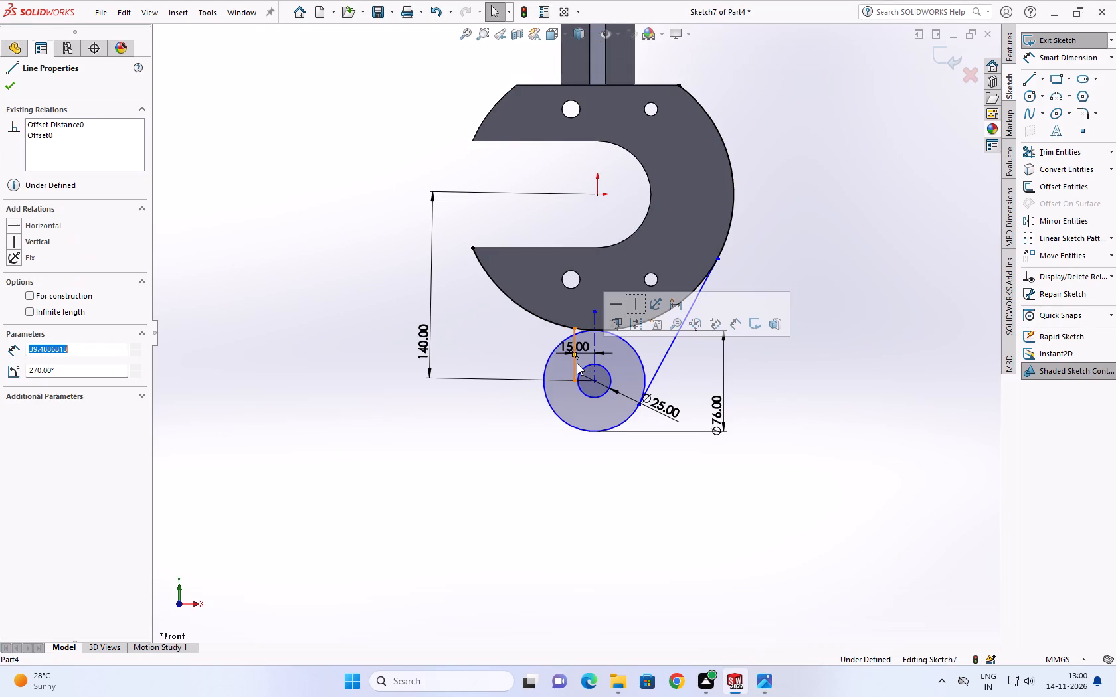
{"action": "key", "text": "Delete"}
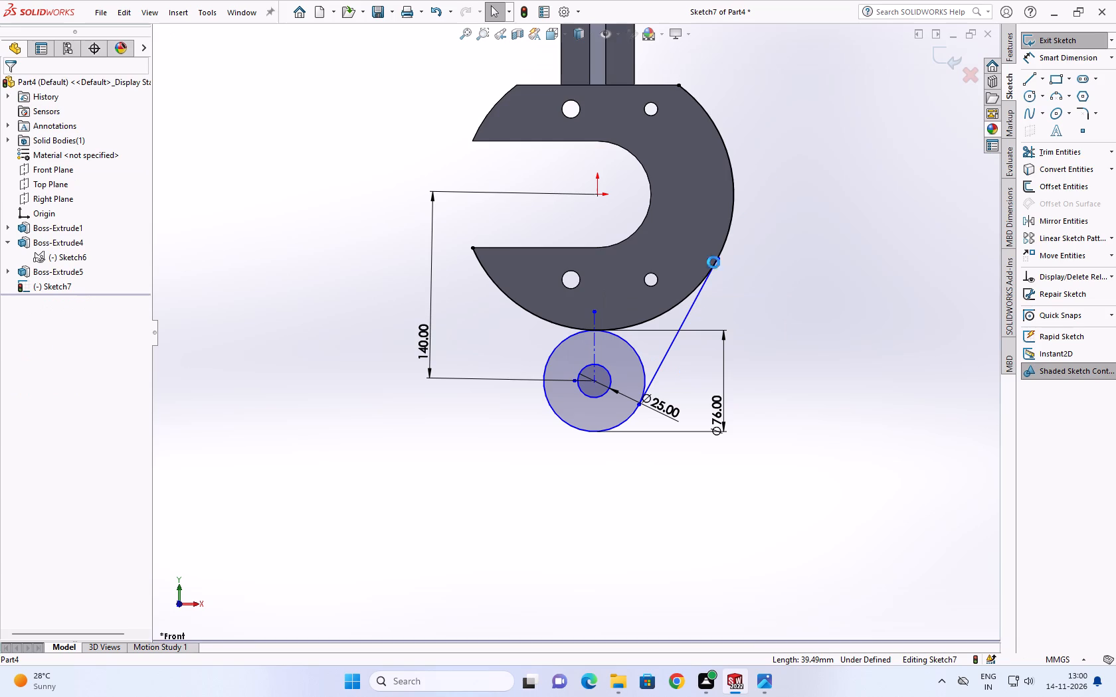
Draw a vertical line from the upper arm's open-side base corner on the body's top edge down past the 76 mm circle.
{"action": "left_click", "coordinate": [1030, 78]}
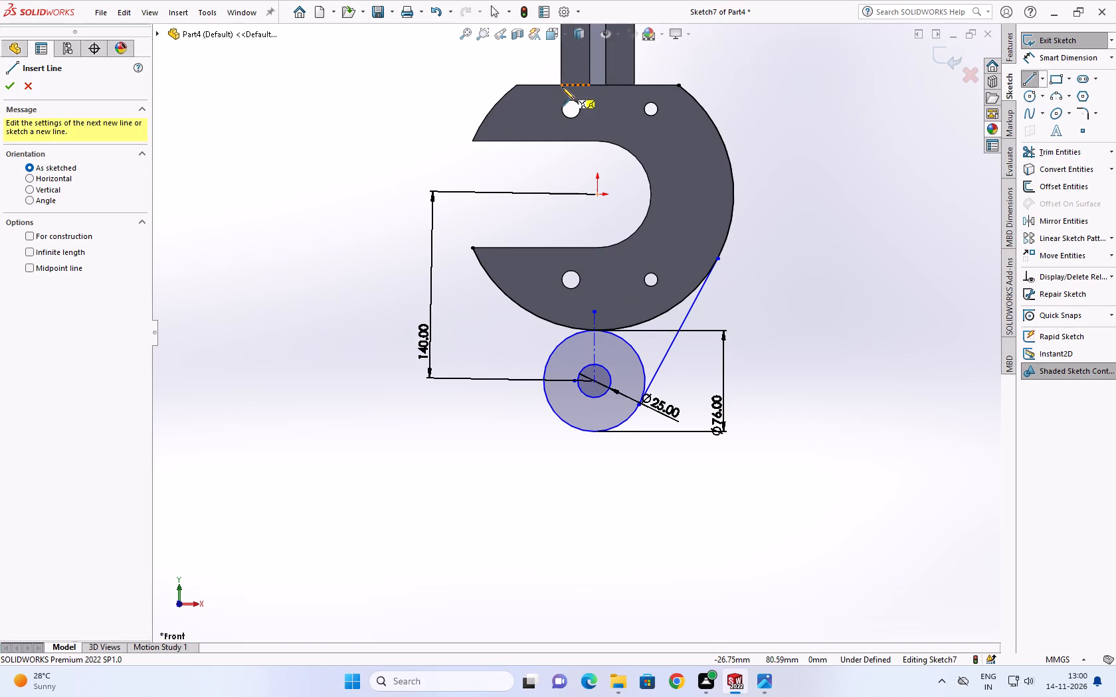
{"action": "scroll", "coordinate": [559, 87], "scroll_direction": "down", "scroll_amount": 4}
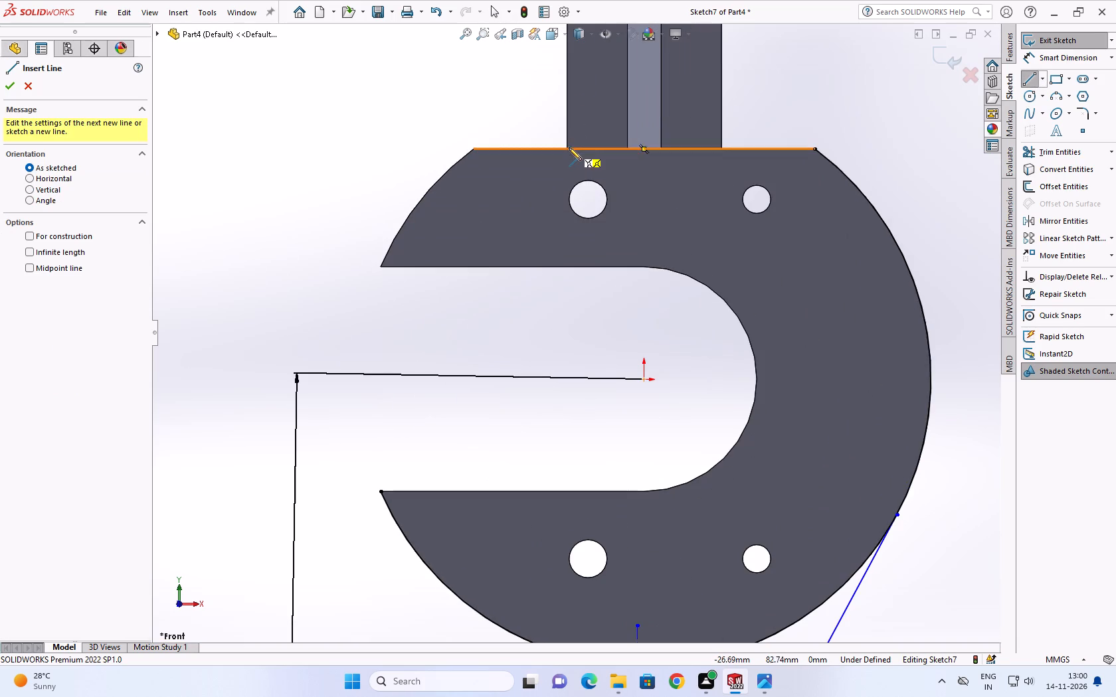
{"action": "left_click", "coordinate": [567, 148]}
{"action": "scroll", "coordinate": [572, 290], "scroll_direction": "up", "scroll_amount": 7}
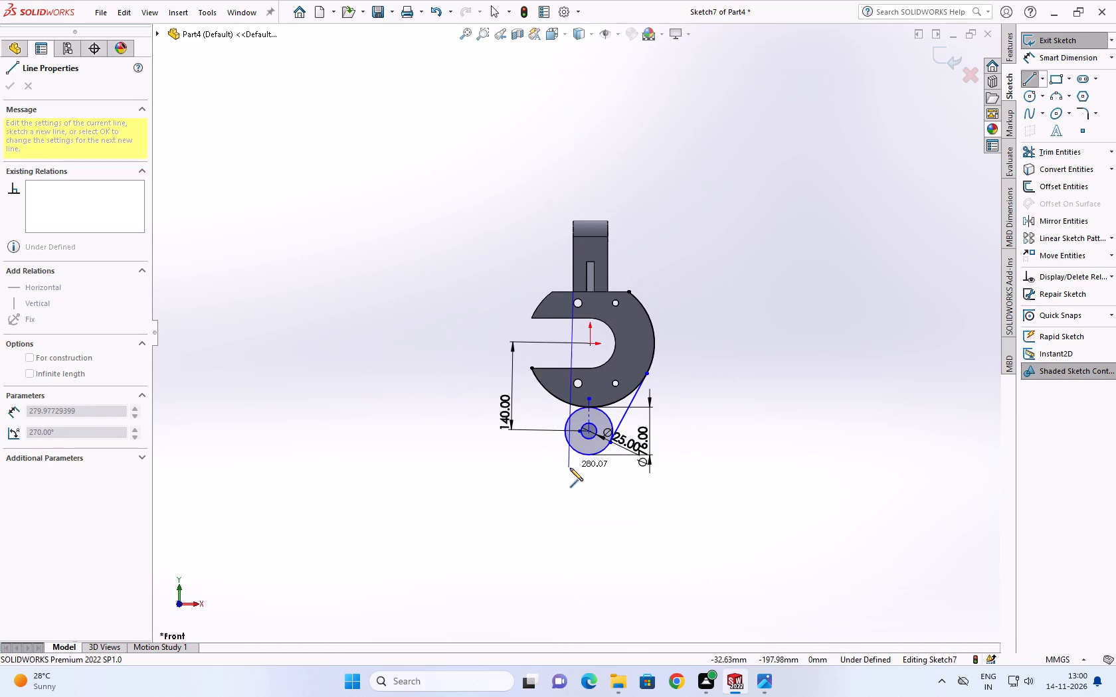
{"action": "left_click", "coordinate": [571, 477]}
{"action": "scroll", "coordinate": [571, 474], "scroll_direction": "down", "scroll_amount": 2}
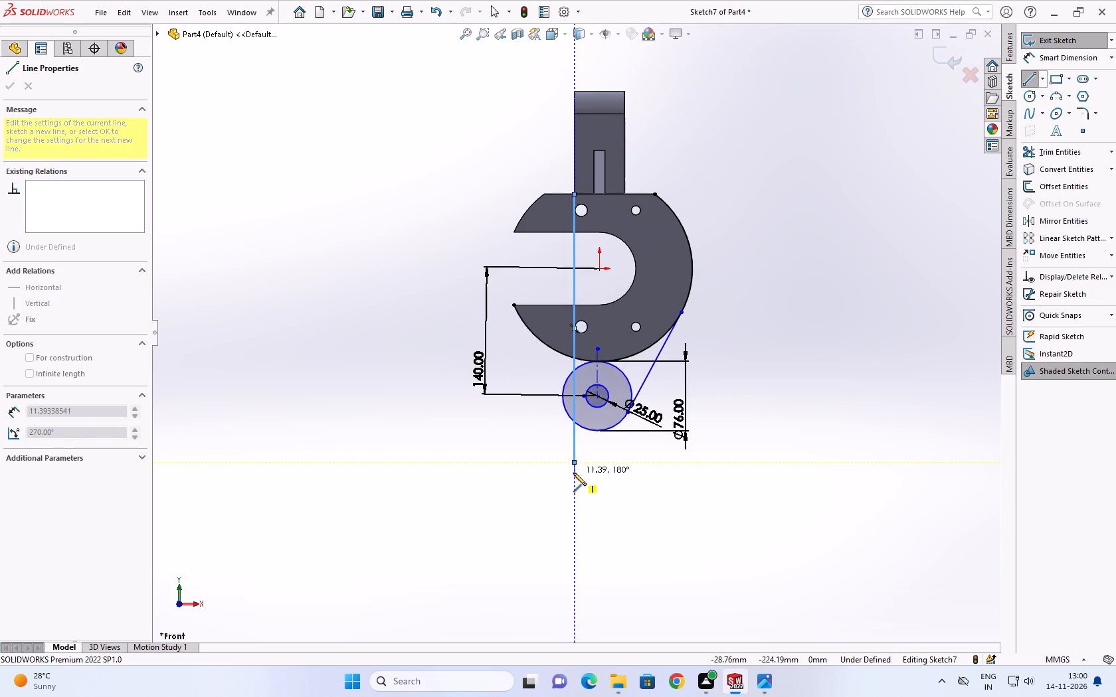
{"action": "key", "text": "Escape"}
Trim the vertical line, the 76 mm circle and the converted body arc down to one closed lower lug outline.
{"action": "left_click", "coordinate": [1036, 152]}
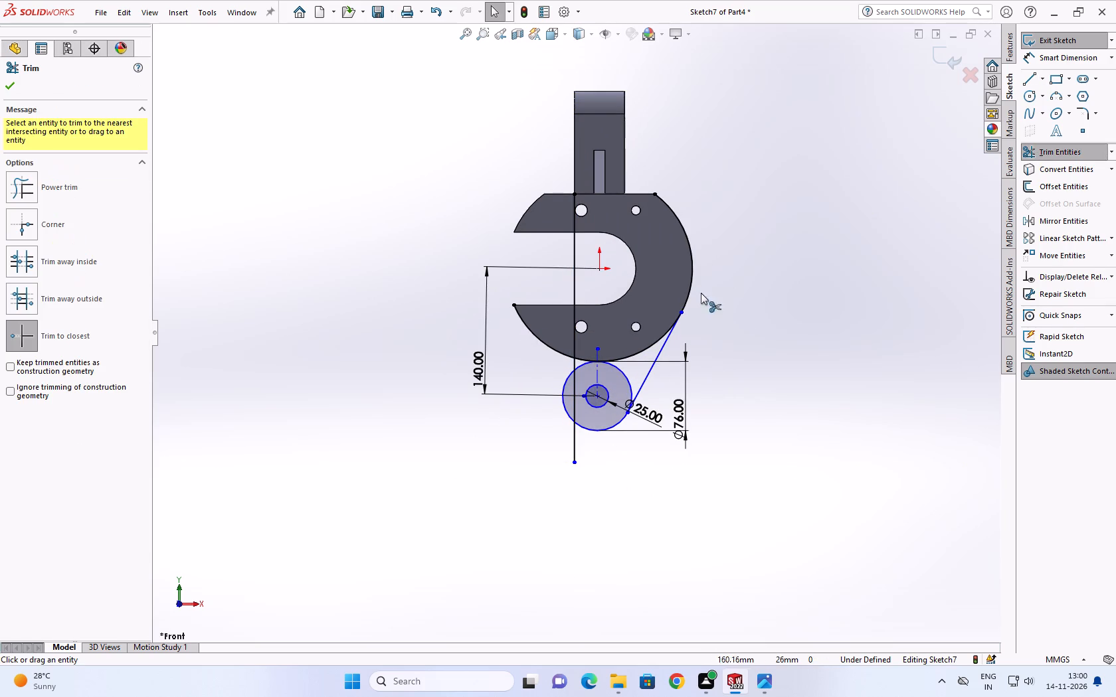
{"action": "left_click", "coordinate": [577, 447]}
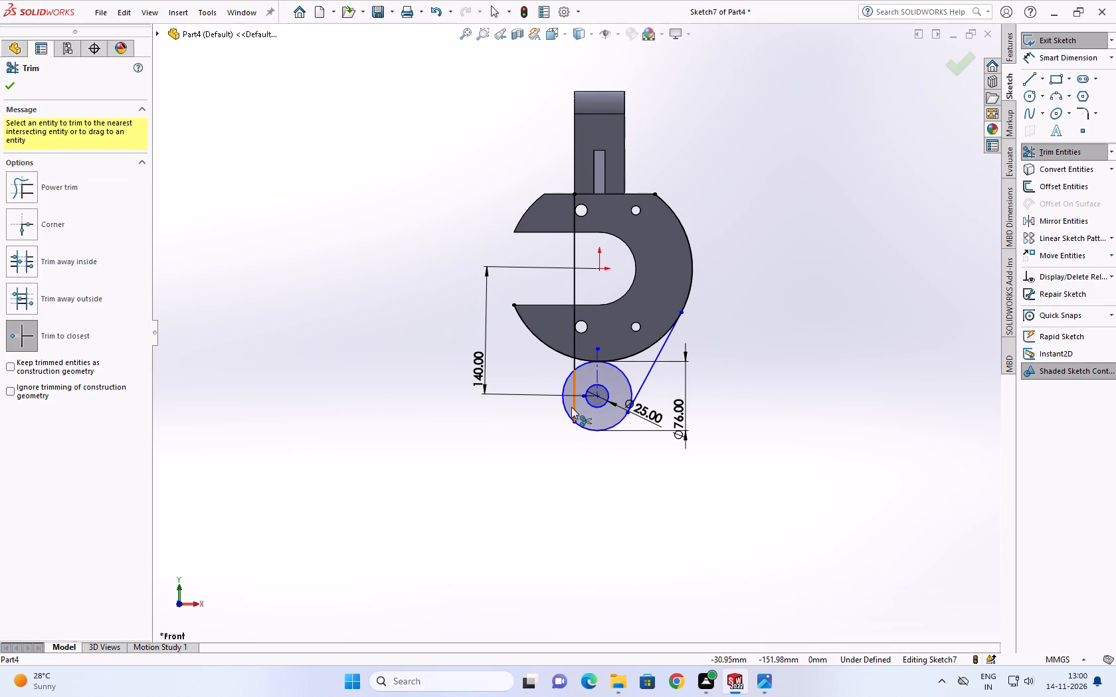
{"action": "left_click", "coordinate": [571, 407]}
{"action": "left_click", "coordinate": [581, 365]}
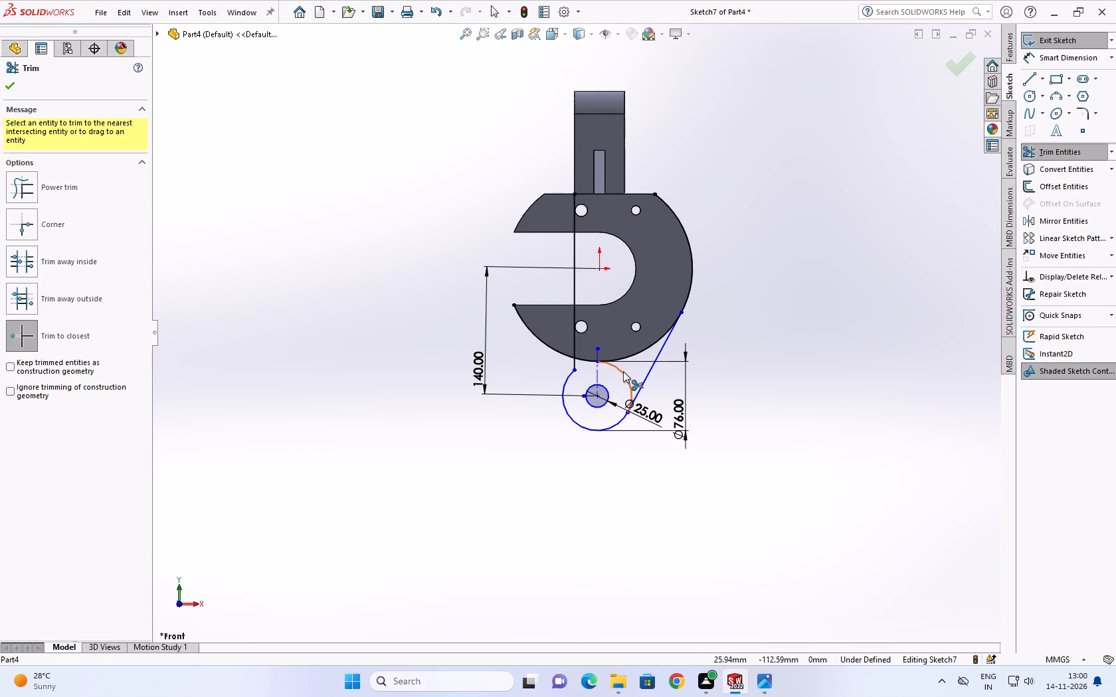
{"action": "left_click", "coordinate": [623, 371]}
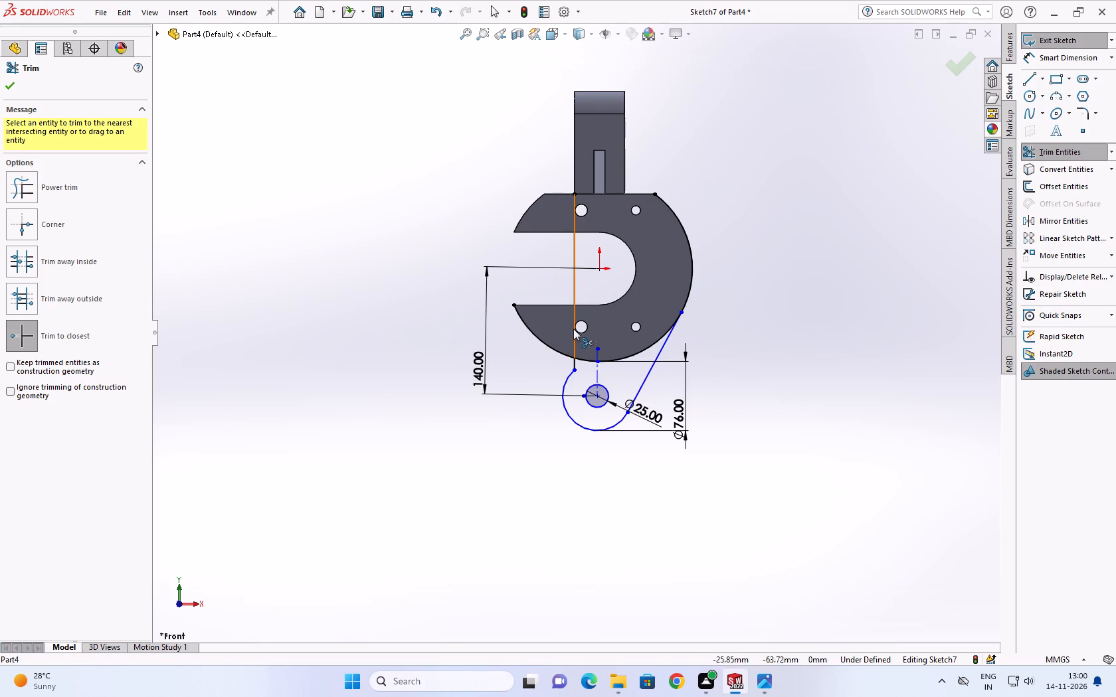
{"action": "left_click", "coordinate": [572, 332]}
{"action": "left_click", "coordinate": [561, 353]}
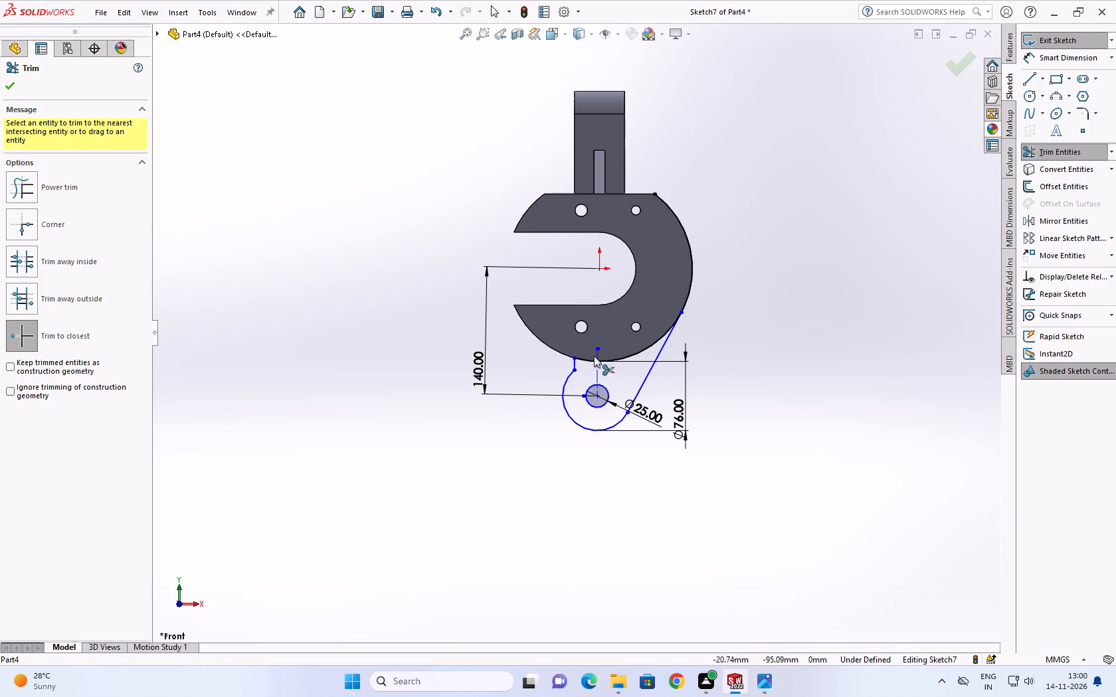
{"action": "scroll", "coordinate": [676, 343], "scroll_direction": "down", "scroll_amount": 3}
{"action": "left_click", "coordinate": [670, 275]}
{"action": "scroll", "coordinate": [648, 307], "scroll_direction": "down", "scroll_amount": 2}
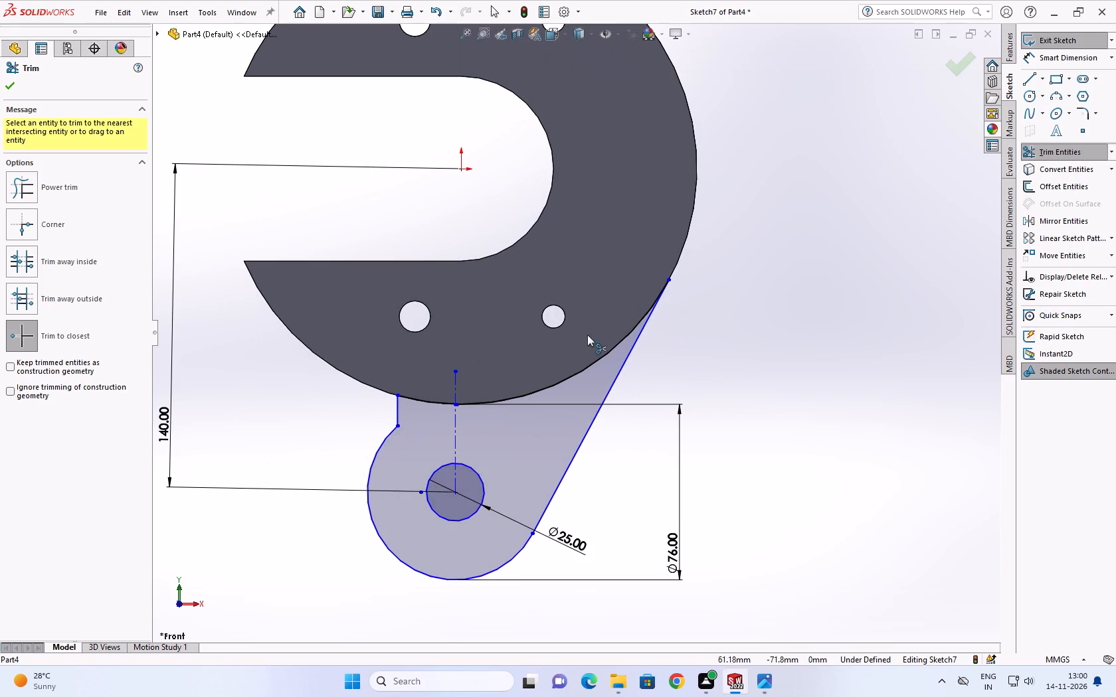
{"action": "left_click", "coordinate": [15, 82]}
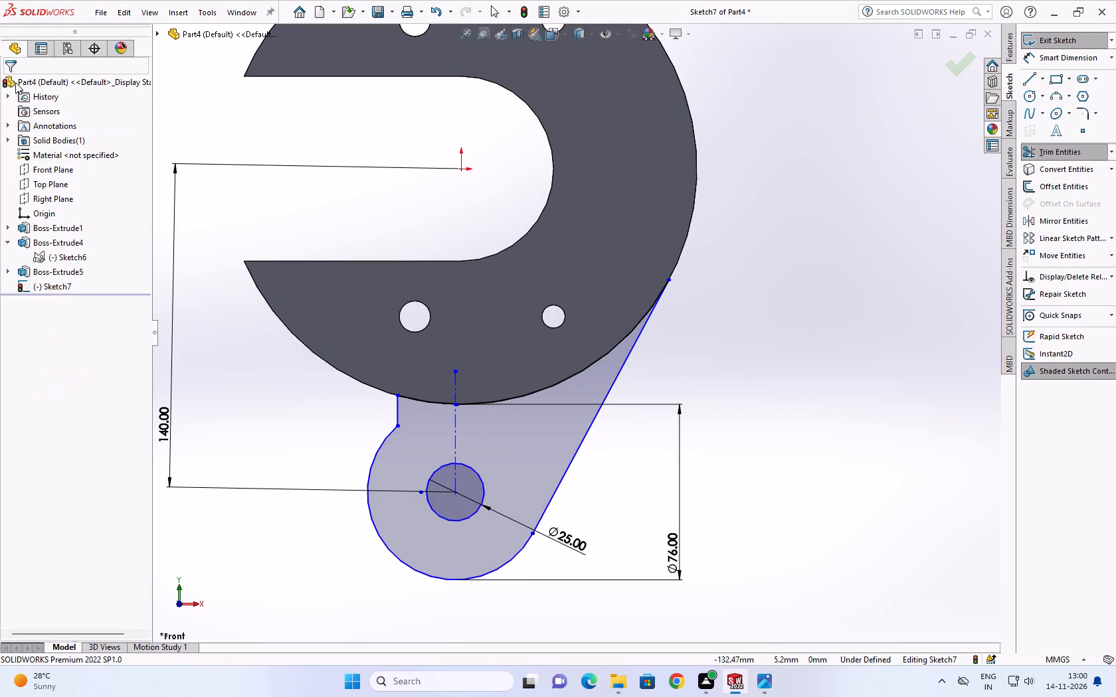
Extrude the lower lug region around the 25 mm hole as a merged Mid Plane boss, 70 mm deep.
{"action": "left_click", "coordinate": [1004, 49]}
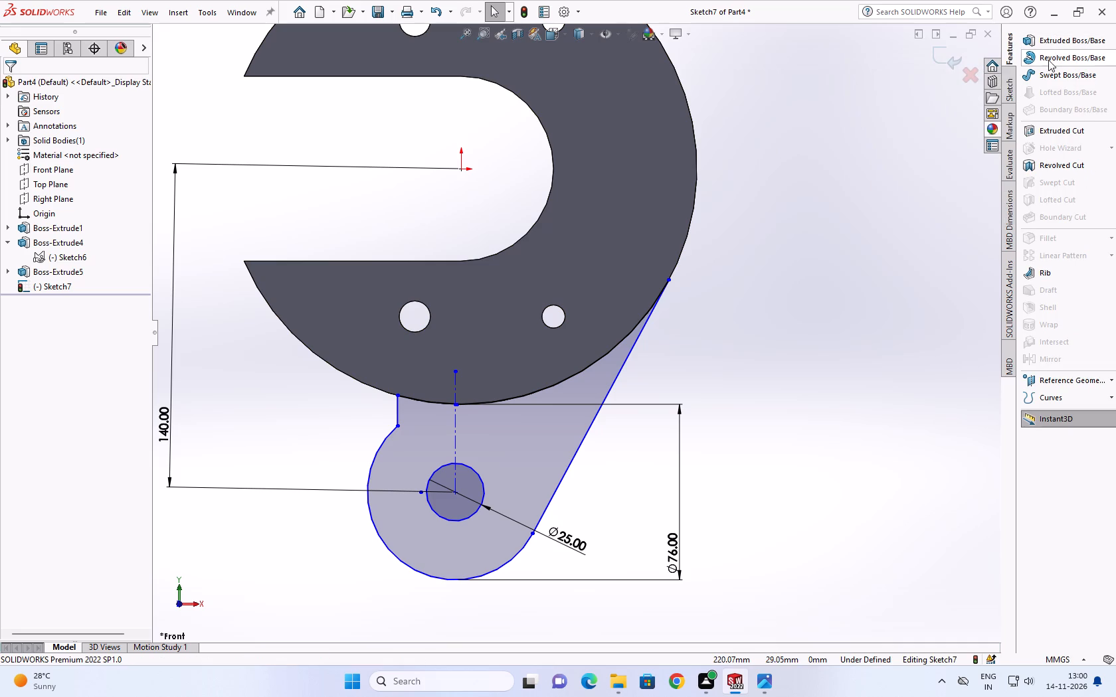
{"action": "left_click", "coordinate": [1051, 37]}
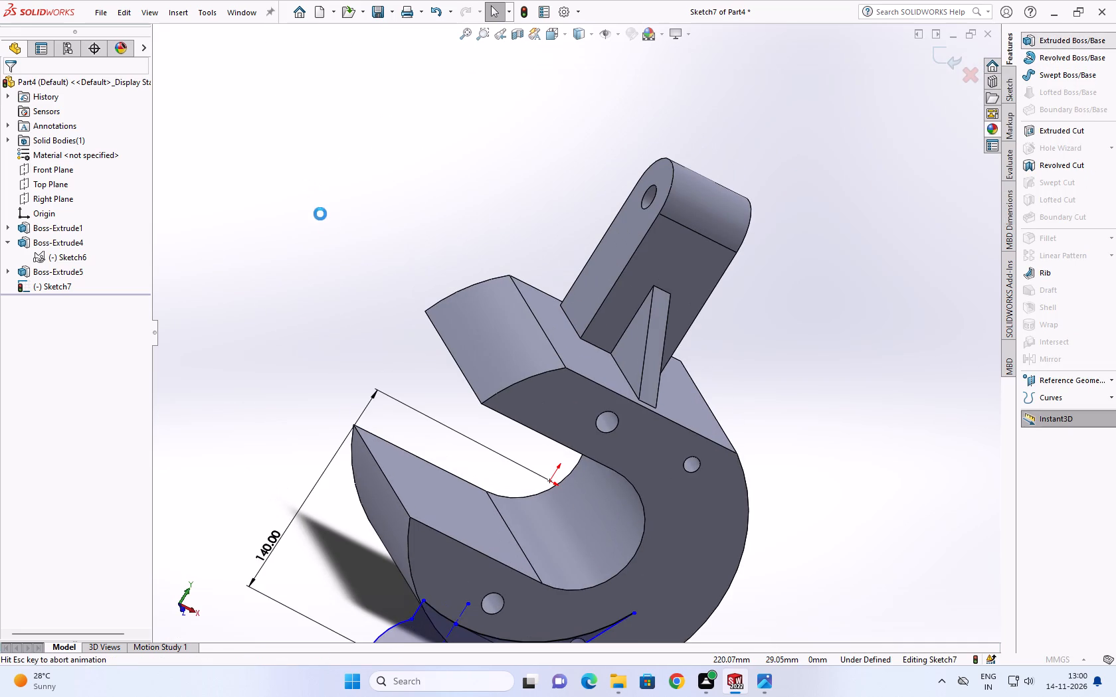
{"action": "left_click", "coordinate": [76, 210]}
{"action": "left_click", "coordinate": [76, 210]}
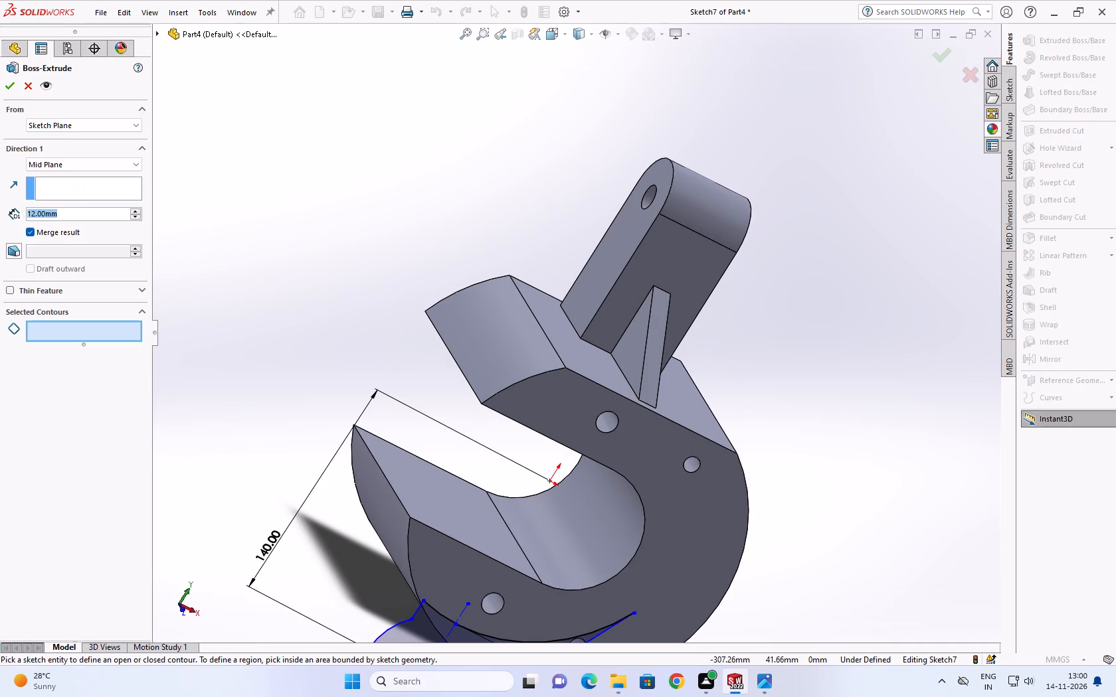
{"action": "type", "text": "70"}
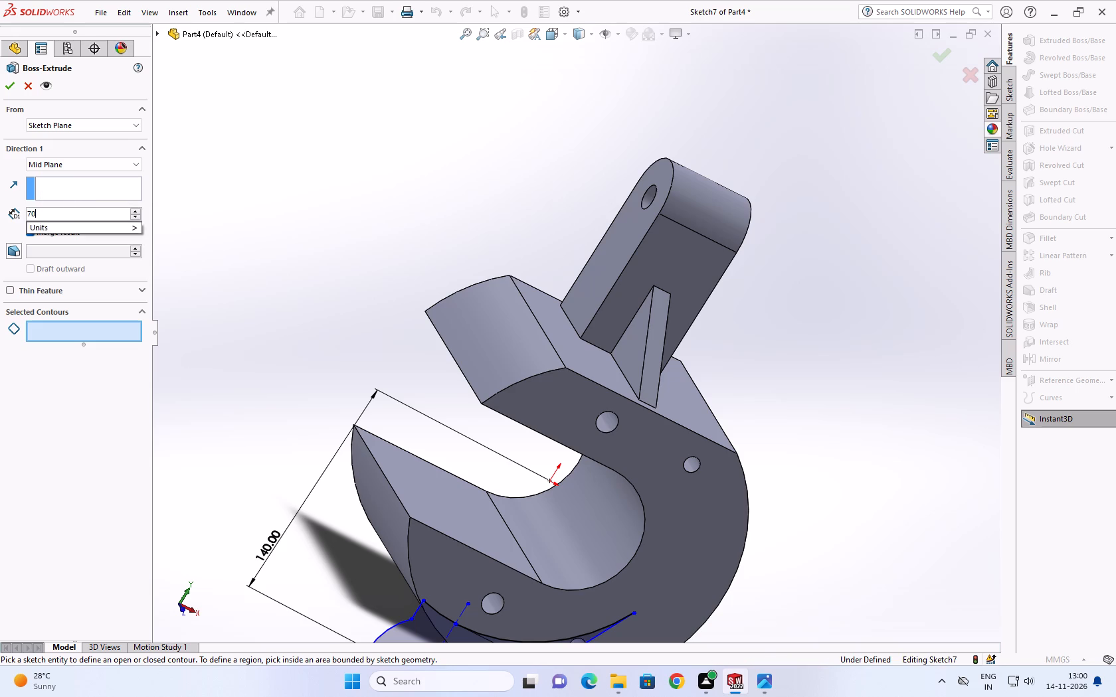
{"action": "key", "text": "Return"}
{"action": "scroll", "coordinate": [440, 582], "scroll_direction": "up", "scroll_amount": 3}
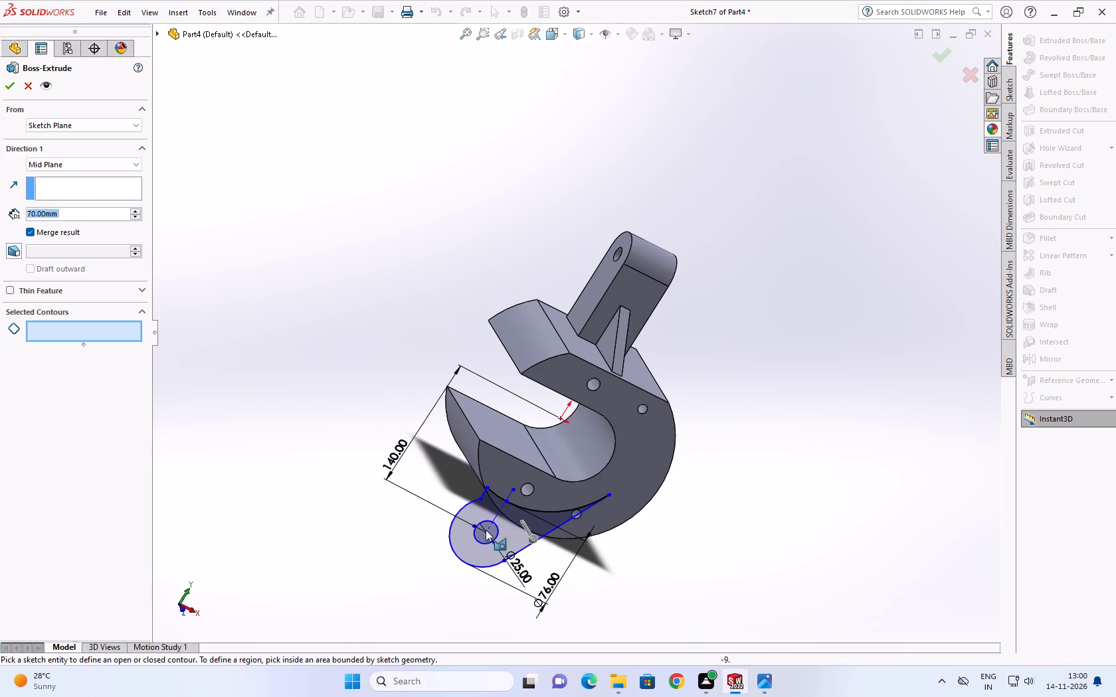
{"action": "left_click", "coordinate": [472, 518]}
{"action": "middle_click_drag", "start_coordinate": [531, 542], "coordinate": [573, 498]}
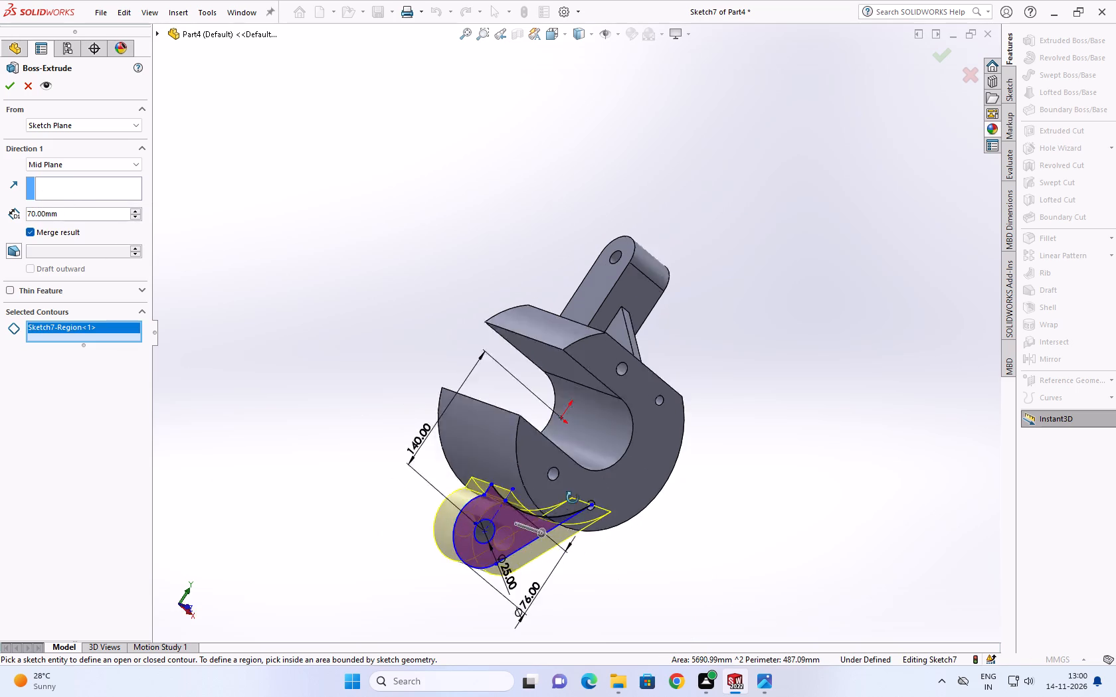
{"action": "middle_click_drag", "start_coordinate": [573, 498], "coordinate": [822, 459]}
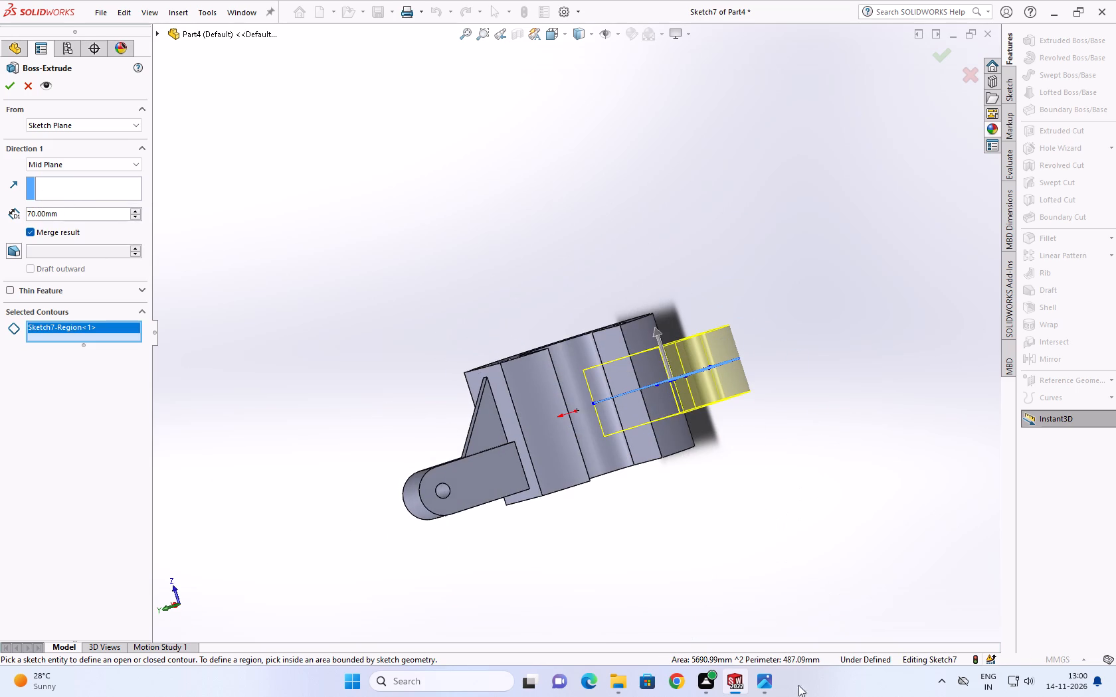
{"action": "left_click", "coordinate": [767, 680]}
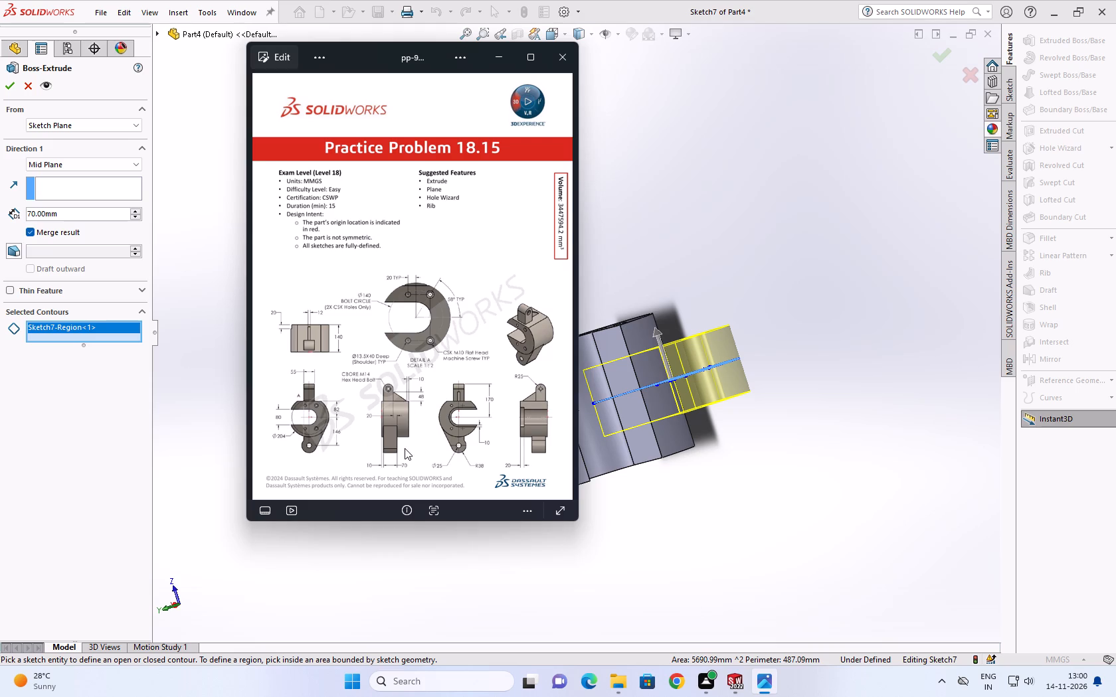
{"action": "scroll", "coordinate": [405, 448], "scroll_direction": "up", "scroll_amount": 2}
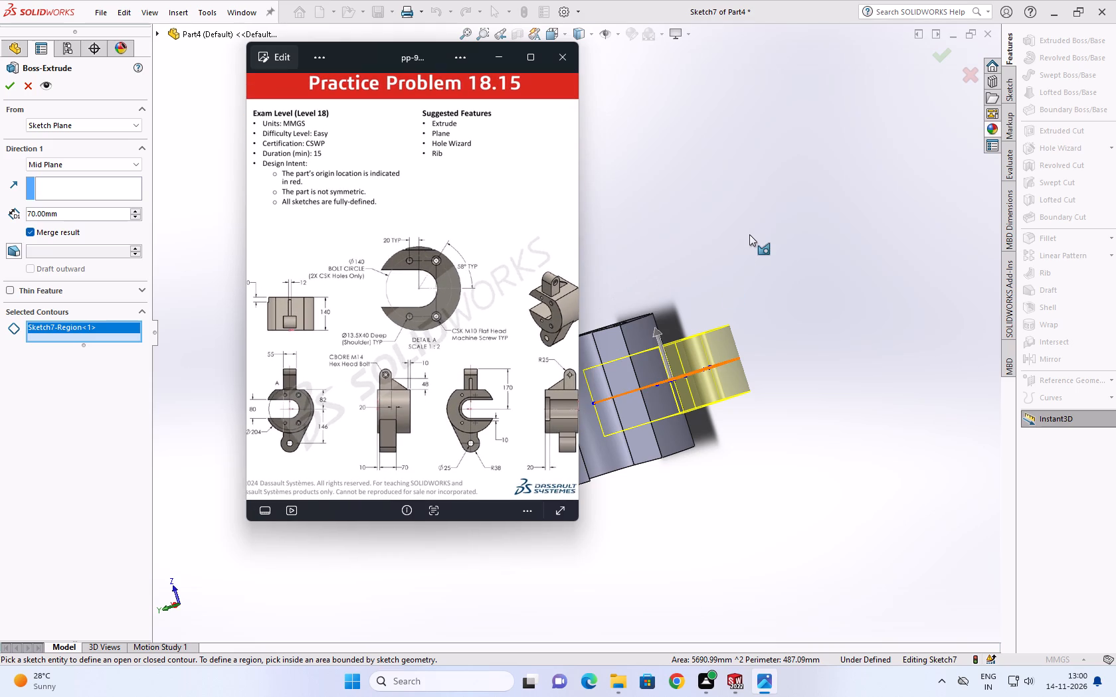
{"action": "left_click", "coordinate": [748, 214]}
{"action": "left_click", "coordinate": [10, 86]}
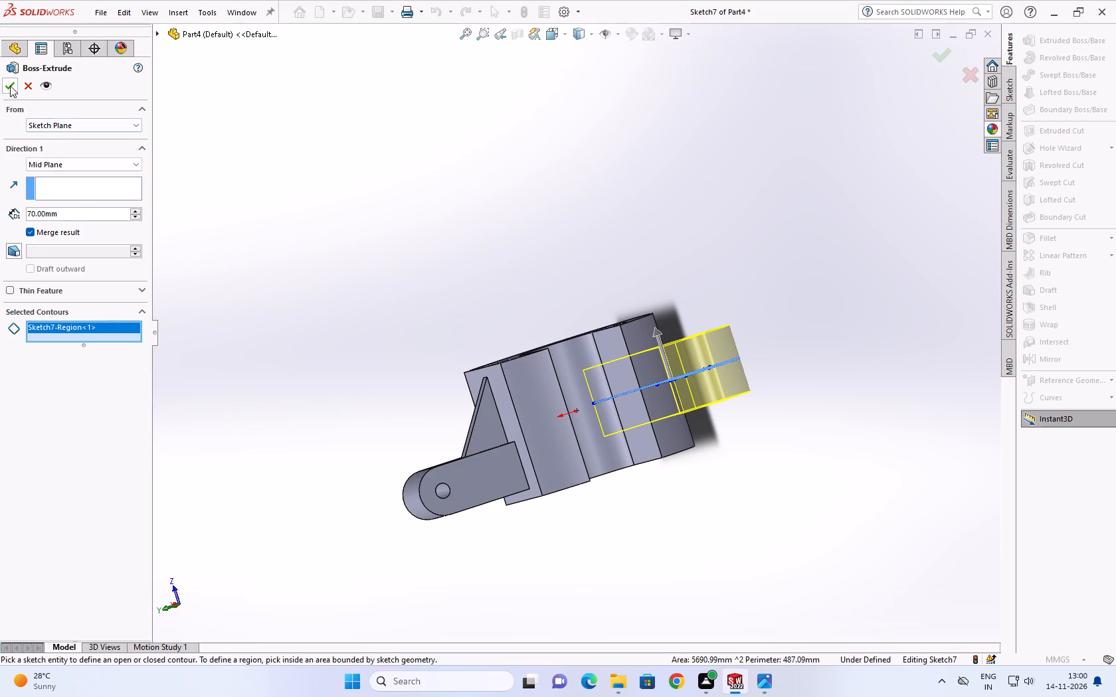
Examine the extruded lower lug and the whole clamp body from several sides.
{"action": "middle_click_drag", "start_coordinate": [753, 254], "coordinate": [536, 475]}
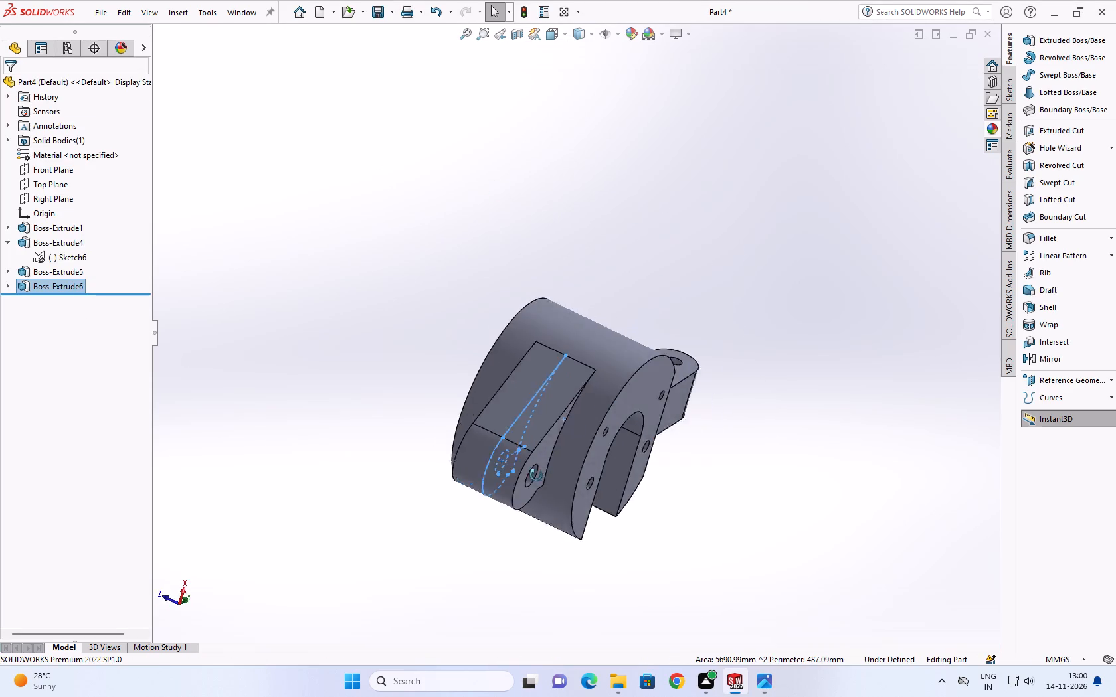
{"action": "middle_click_drag", "start_coordinate": [536, 475], "coordinate": [521, 428]}
{"action": "middle_click_drag", "start_coordinate": [519, 414], "coordinate": [525, 333]}
{"action": "left_click", "coordinate": [515, 271]}
{"action": "scroll", "coordinate": [702, 325], "scroll_direction": "down", "scroll_amount": 2}
{"action": "middle_click_drag", "start_coordinate": [702, 326], "coordinate": [598, 191]}
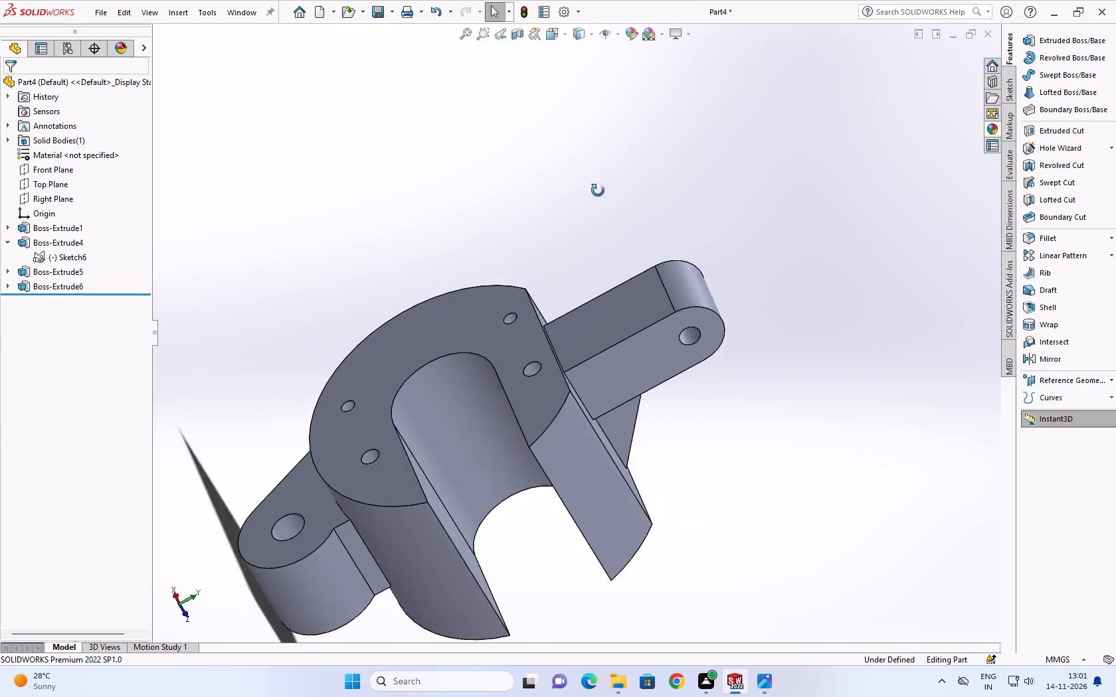
{"action": "middle_click_drag", "start_coordinate": [598, 191], "coordinate": [637, 566]}
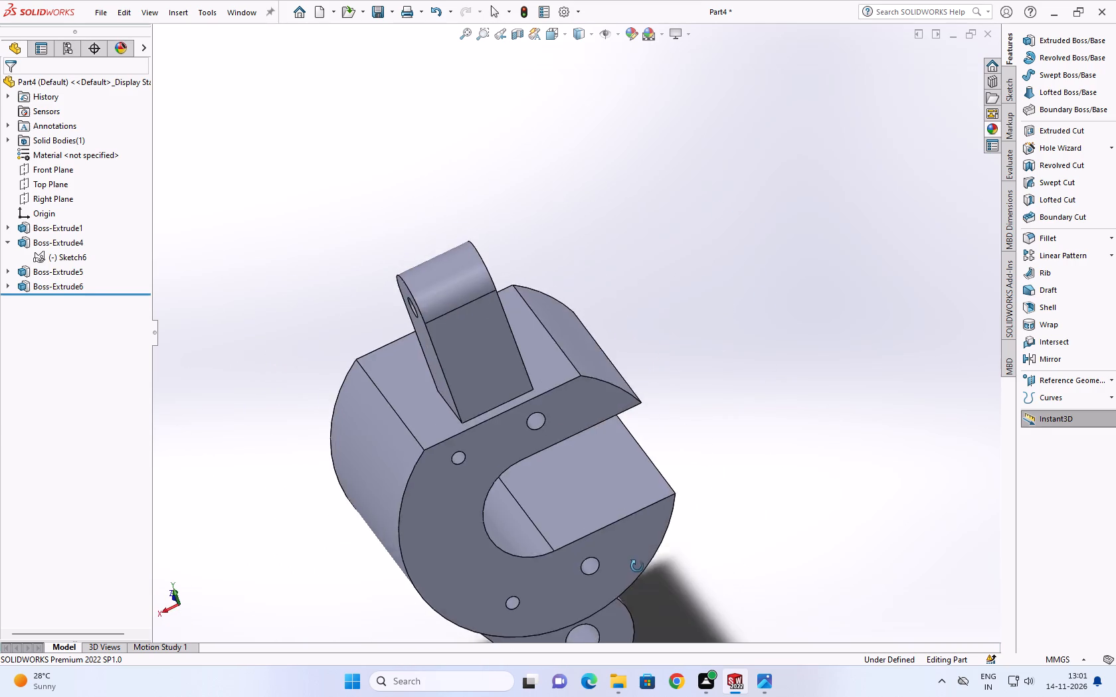
{"action": "middle_click_drag", "start_coordinate": [637, 566], "coordinate": [385, 410]}
{"action": "scroll", "coordinate": [639, 544], "scroll_direction": "up", "scroll_amount": 1}
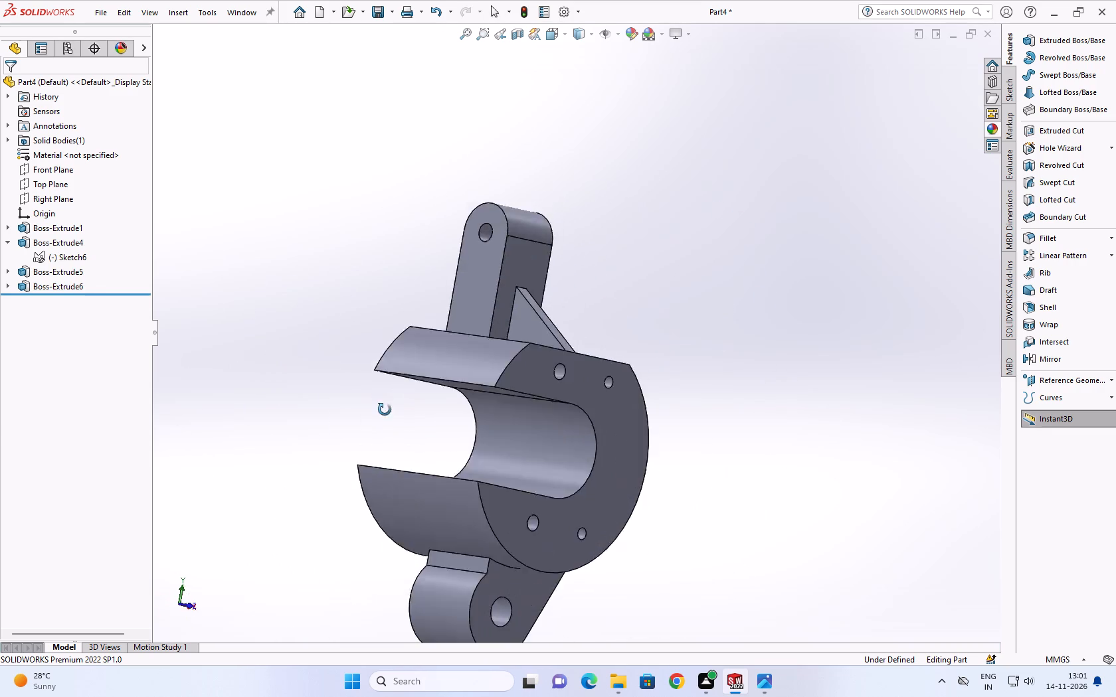
{"action": "middle_click_drag", "start_coordinate": [385, 410], "coordinate": [429, 447]}
{"action": "scroll", "coordinate": [593, 478], "scroll_direction": "down", "scroll_amount": 1}
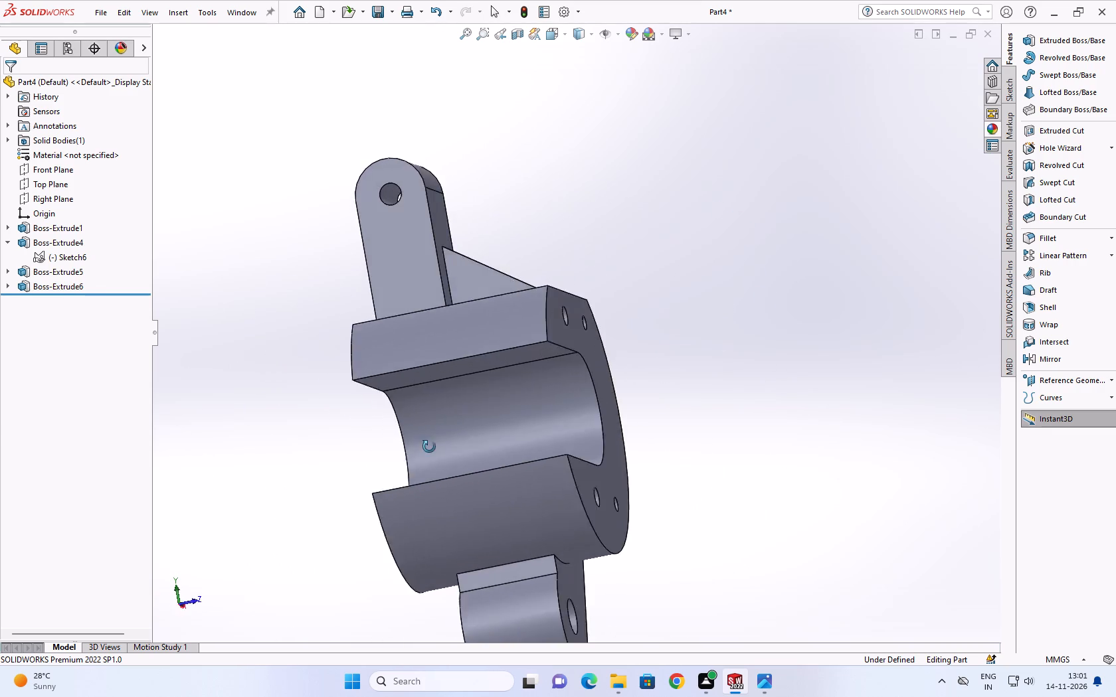
{"action": "middle_click_drag", "start_coordinate": [429, 447], "coordinate": [307, 474]}
{"action": "scroll", "coordinate": [535, 438], "scroll_direction": "up", "scroll_amount": 3}
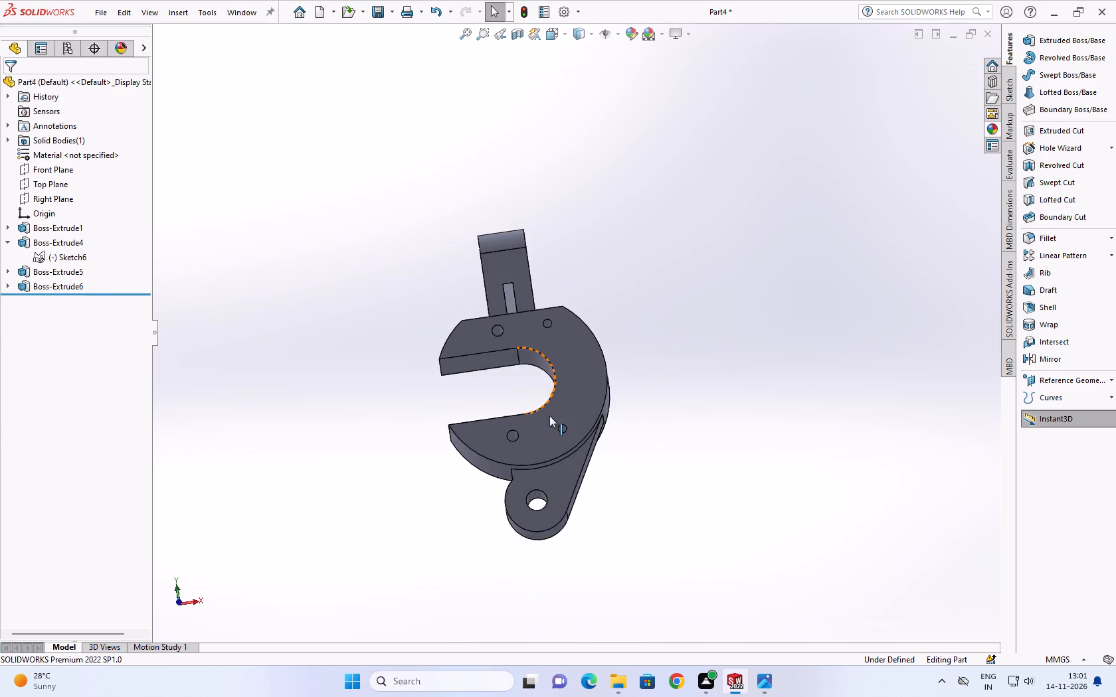
{"action": "scroll", "coordinate": [588, 358], "scroll_direction": "up", "scroll_amount": 3}
{"action": "left_click", "coordinate": [622, 327]}
{"action": "scroll", "coordinate": [610, 341], "scroll_direction": "down", "scroll_amount": 2}
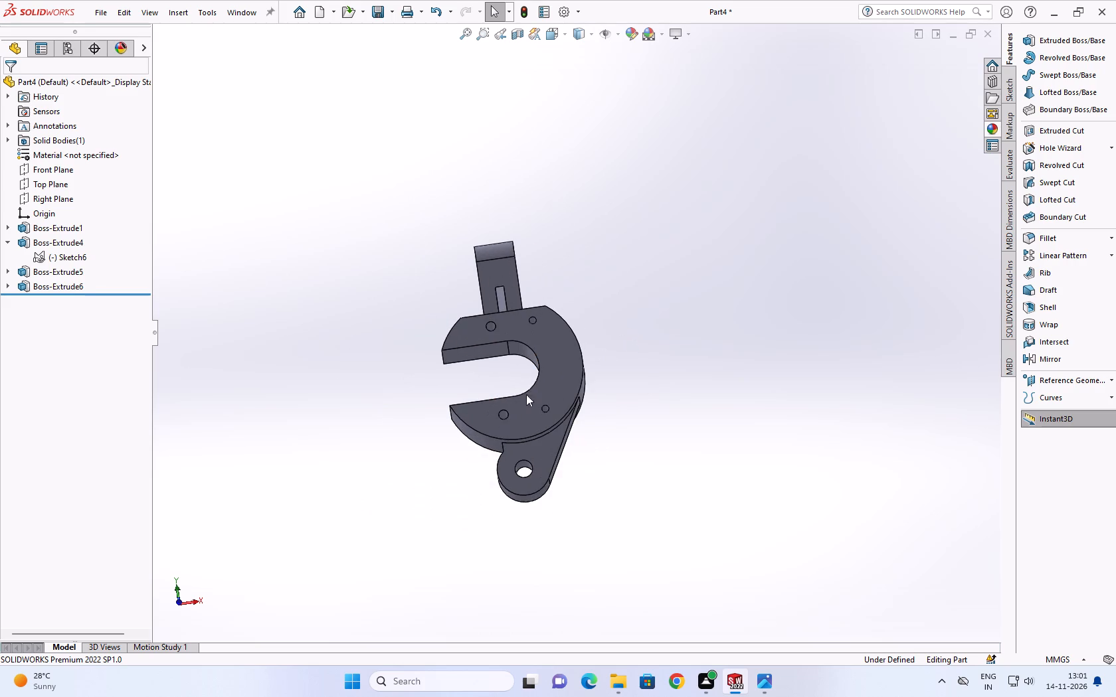
{"action": "scroll", "coordinate": [507, 394], "scroll_direction": "down", "scroll_amount": 3}
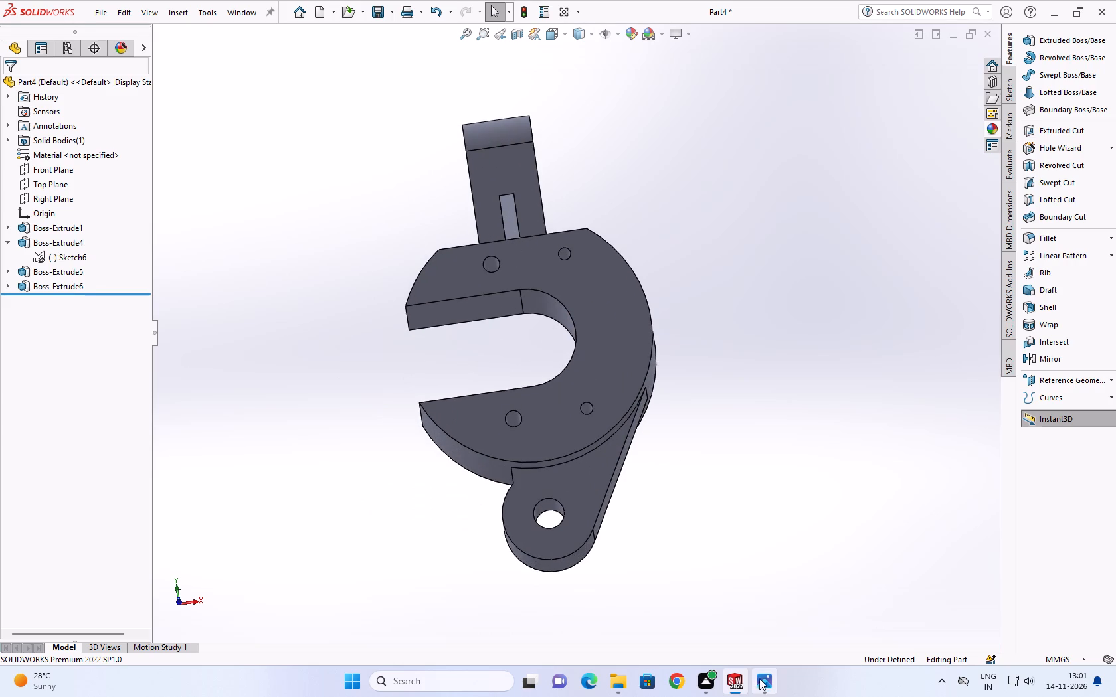
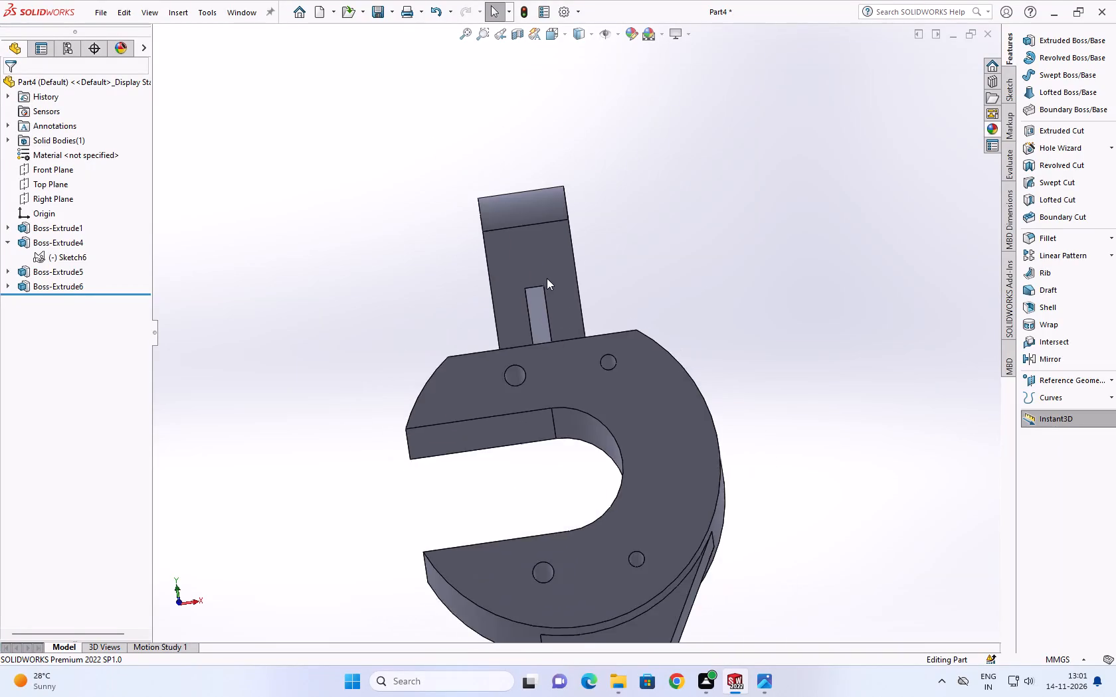
Examine the clamp body with its upper arm, lower lug, jaw opening and face holes from the front, back and sides.
{"action": "scroll", "coordinate": [548, 278], "scroll_direction": "down", "scroll_amount": 3}
{"action": "scroll", "coordinate": [549, 285], "scroll_direction": "up", "scroll_amount": 7}
{"action": "middle_click_drag", "start_coordinate": [551, 360], "coordinate": [614, 321]}
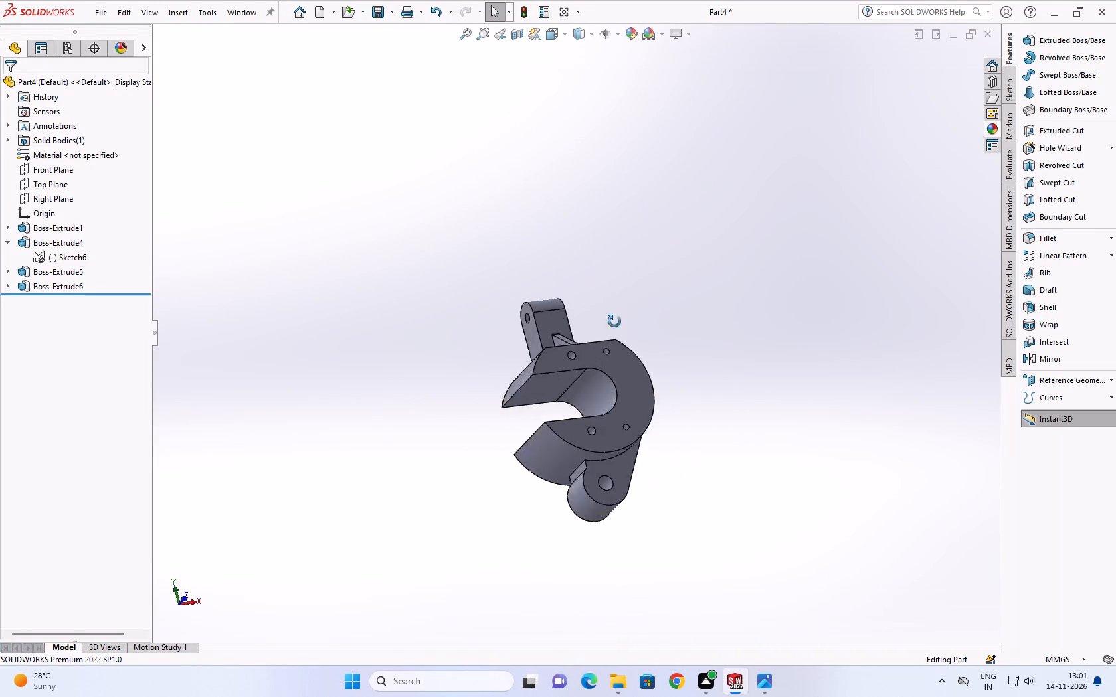
{"action": "middle_click_drag", "start_coordinate": [614, 321], "coordinate": [554, 560]}
{"action": "scroll", "coordinate": [305, 246], "scroll_direction": "down", "scroll_amount": 1}
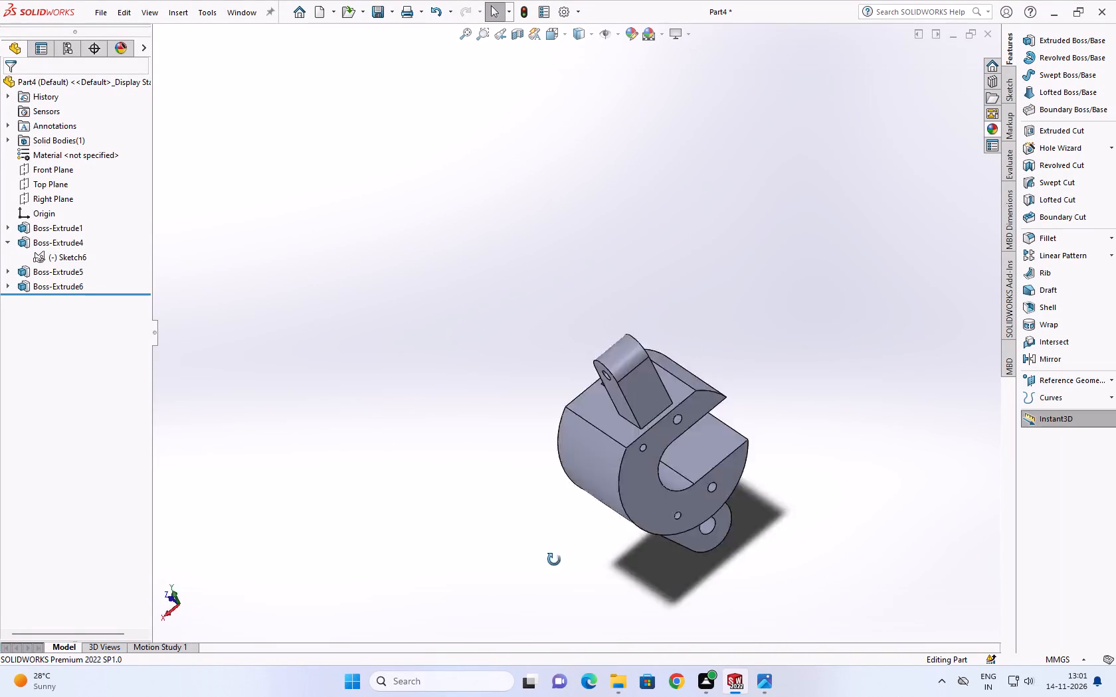
{"action": "middle_click_drag", "start_coordinate": [554, 560], "coordinate": [729, 238]}
{"action": "scroll", "coordinate": [731, 240], "scroll_direction": "up", "scroll_amount": 1}
{"action": "scroll", "coordinate": [633, 266], "scroll_direction": "up", "scroll_amount": 1}
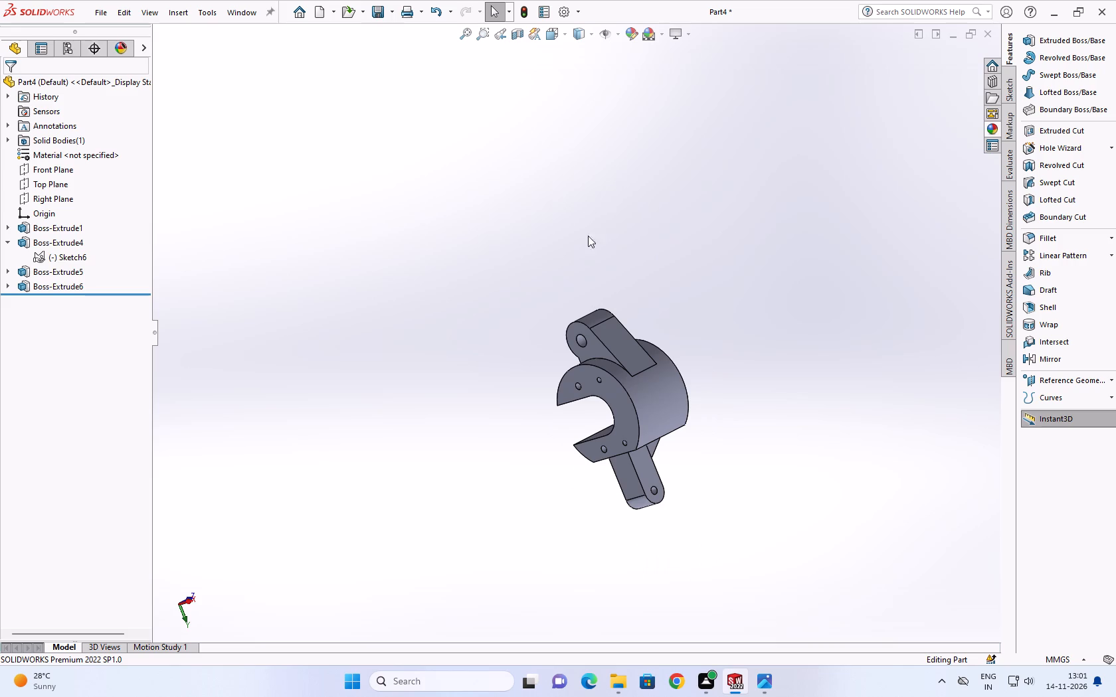
{"action": "scroll", "coordinate": [654, 434], "scroll_direction": "up", "scroll_amount": 2}
{"action": "scroll", "coordinate": [656, 434], "scroll_direction": "down", "scroll_amount": 2}
{"action": "middle_click_drag", "start_coordinate": [658, 433], "coordinate": [782, 337]}
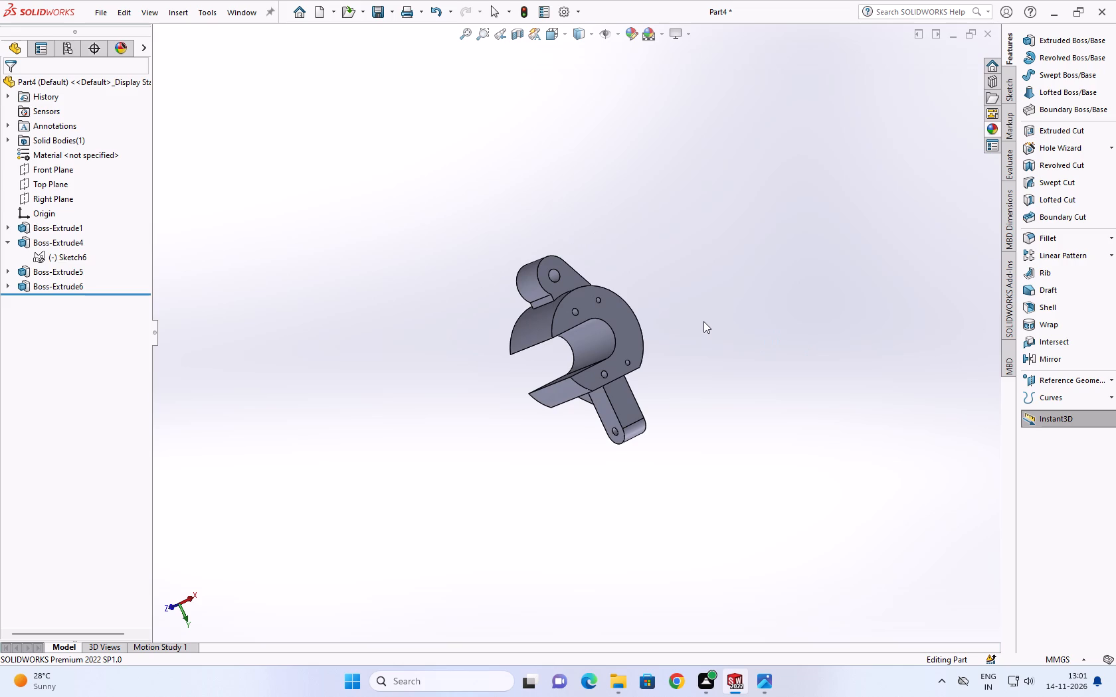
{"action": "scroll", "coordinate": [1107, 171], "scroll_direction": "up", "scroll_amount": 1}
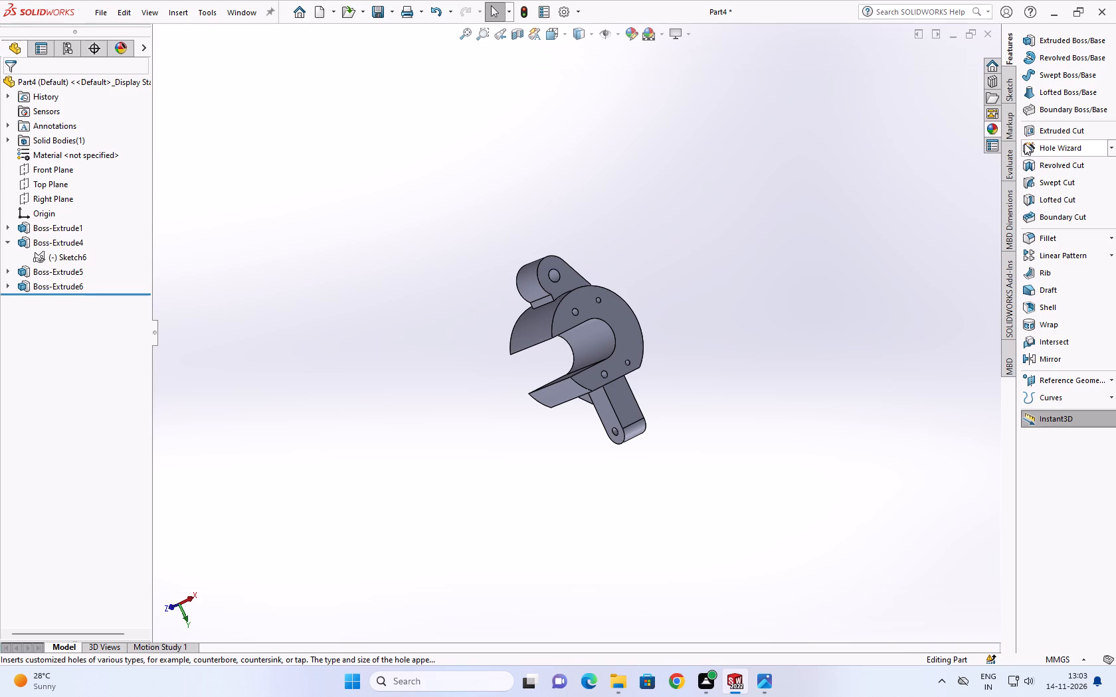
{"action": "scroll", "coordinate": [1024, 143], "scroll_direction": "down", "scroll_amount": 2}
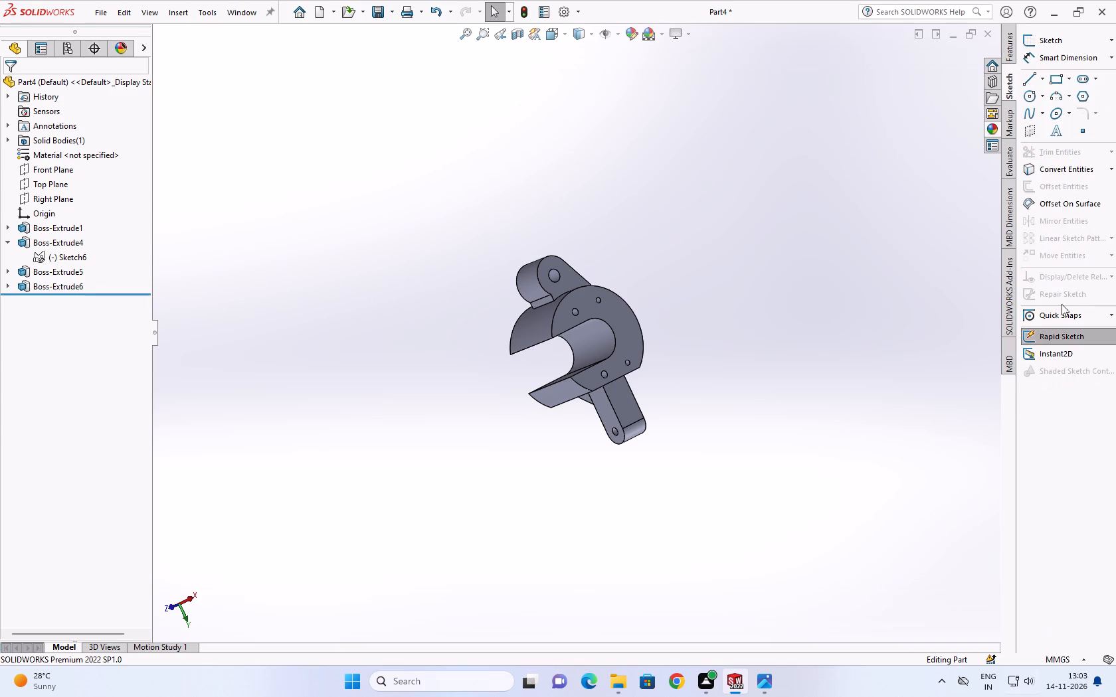
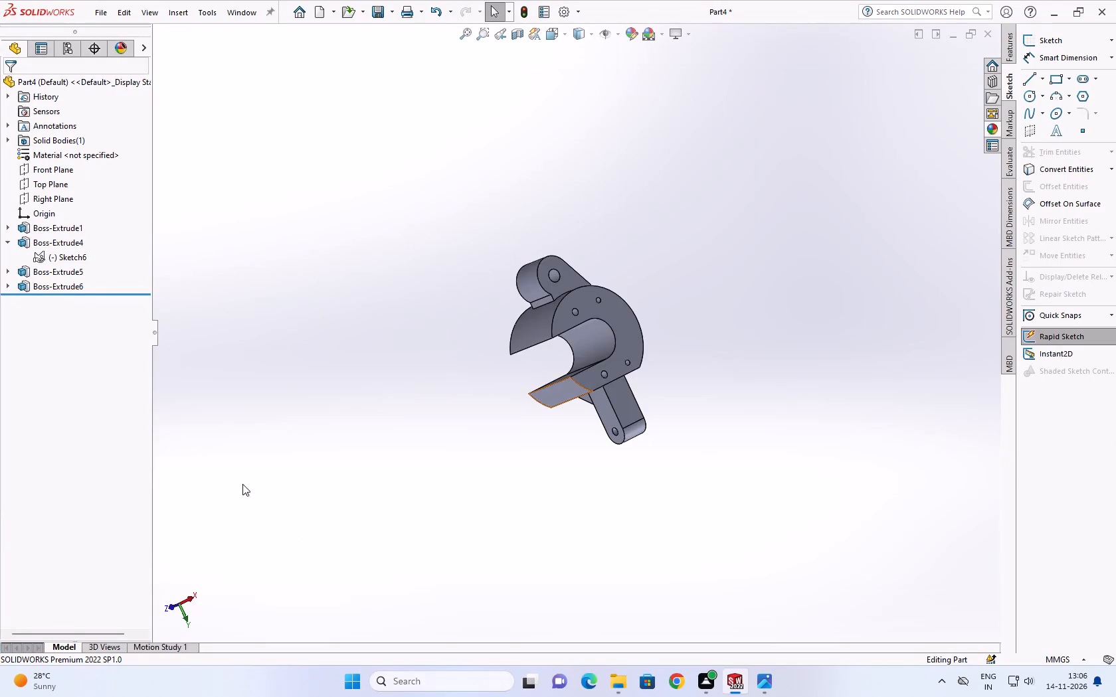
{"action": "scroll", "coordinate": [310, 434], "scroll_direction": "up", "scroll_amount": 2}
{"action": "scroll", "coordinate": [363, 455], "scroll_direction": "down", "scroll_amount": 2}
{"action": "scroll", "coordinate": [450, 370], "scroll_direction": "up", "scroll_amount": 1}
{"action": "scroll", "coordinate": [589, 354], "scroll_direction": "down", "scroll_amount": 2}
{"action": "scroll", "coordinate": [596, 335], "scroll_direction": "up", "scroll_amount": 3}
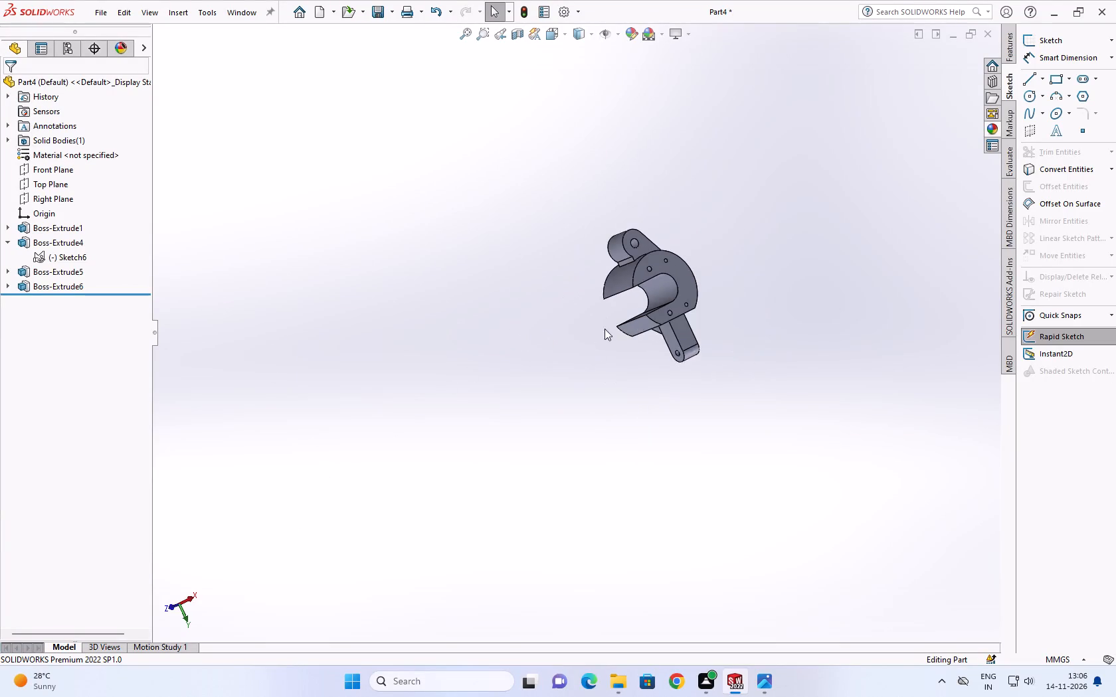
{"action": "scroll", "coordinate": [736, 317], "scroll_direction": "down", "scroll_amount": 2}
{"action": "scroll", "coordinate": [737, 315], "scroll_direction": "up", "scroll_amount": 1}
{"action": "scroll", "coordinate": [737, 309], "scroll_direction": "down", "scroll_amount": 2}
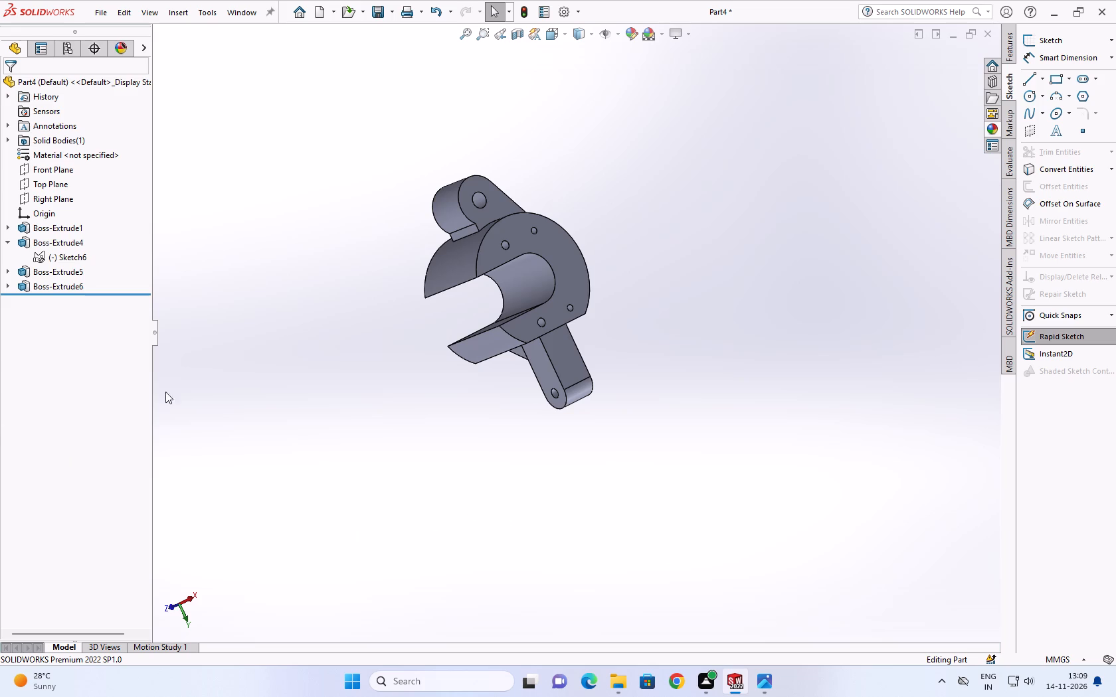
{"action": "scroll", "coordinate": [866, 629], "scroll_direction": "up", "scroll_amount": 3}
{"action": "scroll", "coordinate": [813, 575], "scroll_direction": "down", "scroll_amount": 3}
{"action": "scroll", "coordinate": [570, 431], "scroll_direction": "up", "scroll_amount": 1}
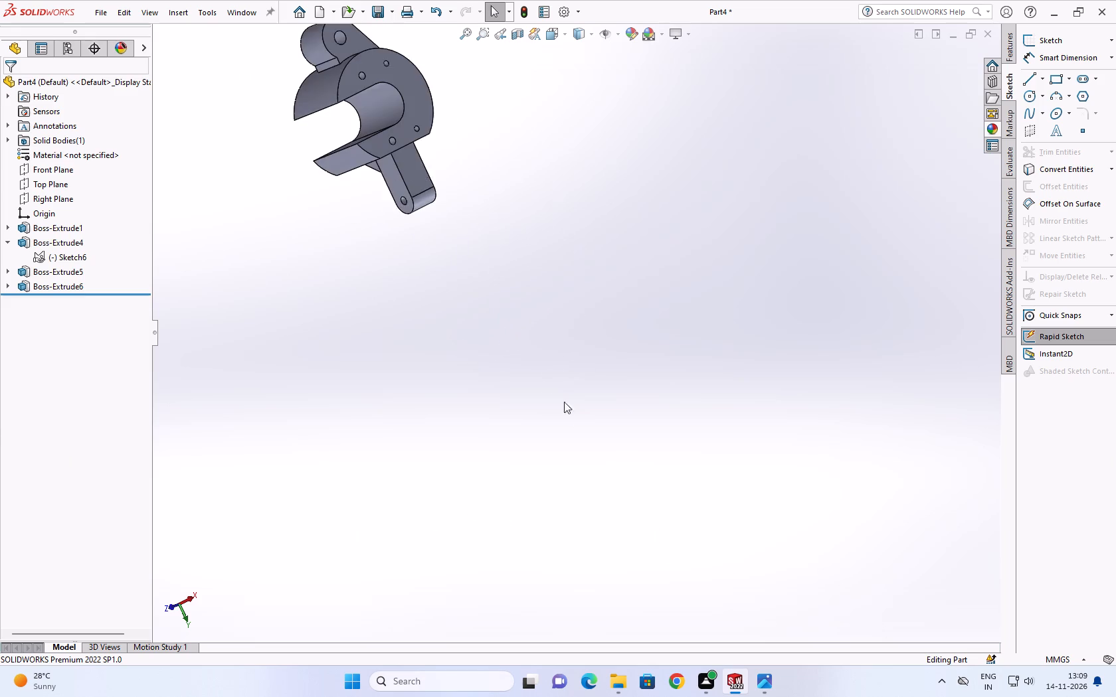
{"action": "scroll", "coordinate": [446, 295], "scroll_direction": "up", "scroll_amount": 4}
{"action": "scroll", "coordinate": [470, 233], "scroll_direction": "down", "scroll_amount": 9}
Examine the clamp body from several angles, checking the upper arm, lower lug with its rib, jaw opening and face holes.
{"action": "middle_click_drag", "start_coordinate": [512, 218], "coordinate": [383, 357]}
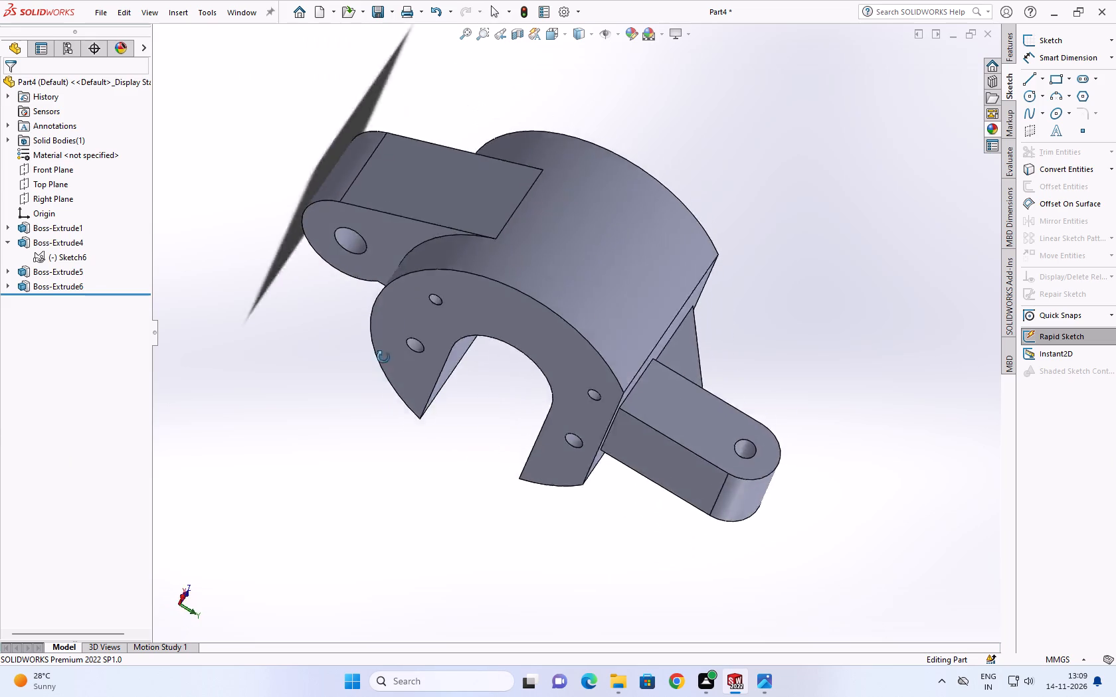
{"action": "middle_click_drag", "start_coordinate": [383, 357], "coordinate": [871, 531]}
{"action": "scroll", "coordinate": [780, 597], "scroll_direction": "down", "scroll_amount": 1}
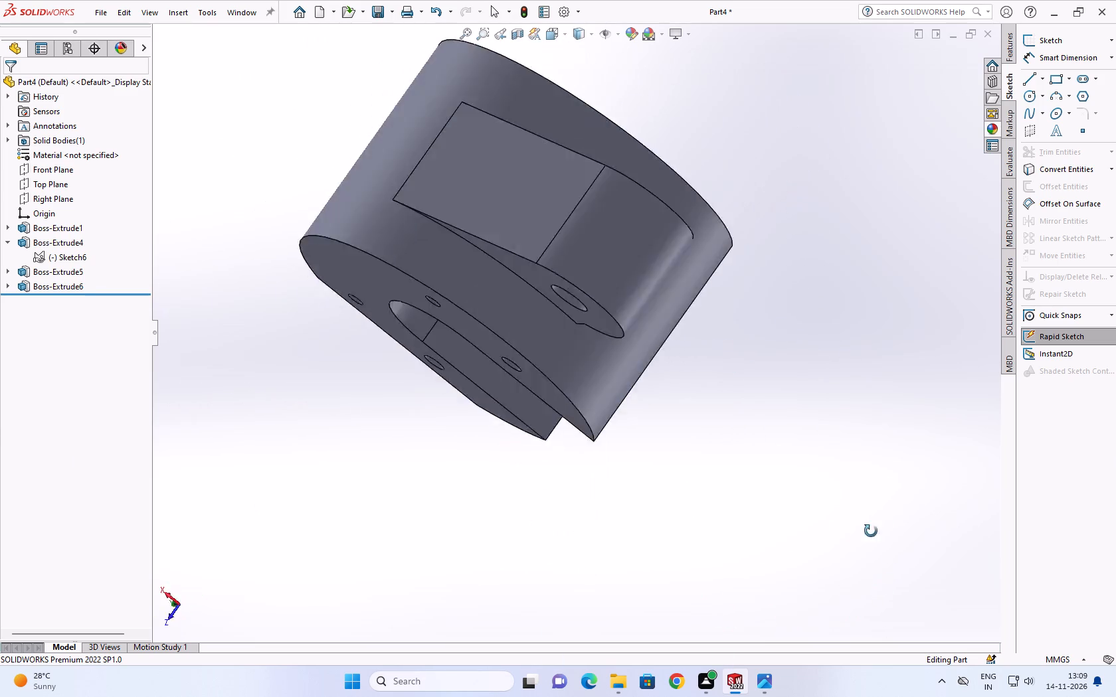
{"action": "middle_click_drag", "start_coordinate": [871, 531], "coordinate": [818, 487]}
{"action": "scroll", "coordinate": [815, 485], "scroll_direction": "up", "scroll_amount": 1}
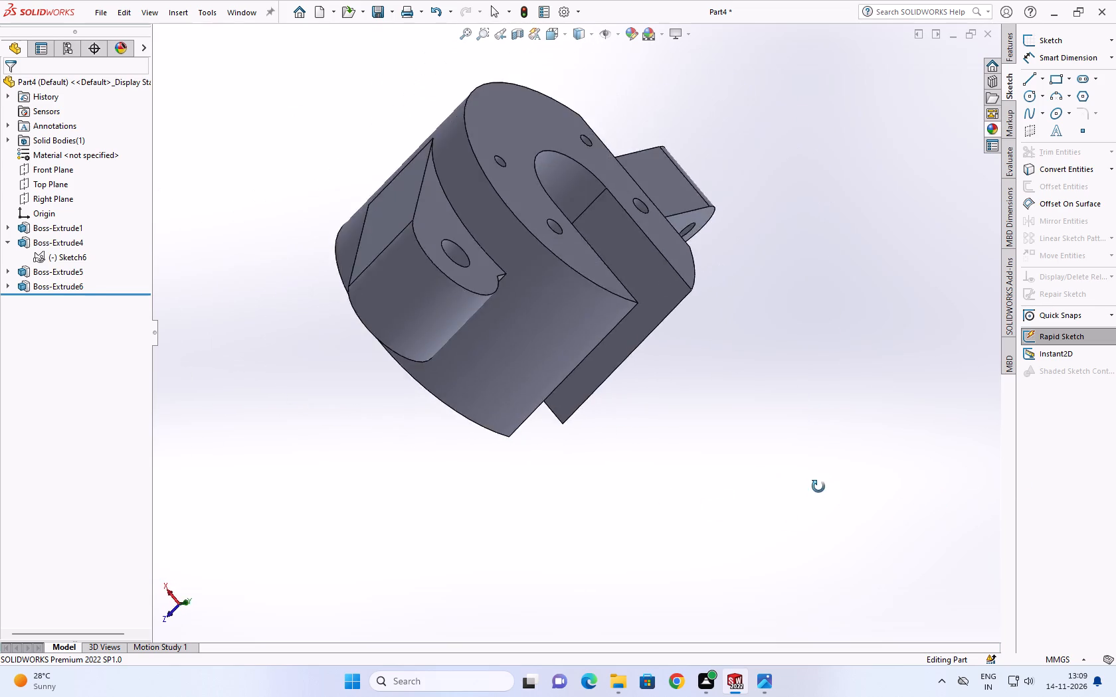
{"action": "middle_click_drag", "start_coordinate": [818, 487], "coordinate": [778, 469]}
{"action": "middle_click_drag", "start_coordinate": [774, 468], "coordinate": [738, 486]}
{"action": "scroll", "coordinate": [745, 497], "scroll_direction": "down", "scroll_amount": 1}
{"action": "scroll", "coordinate": [741, 493], "scroll_direction": "up", "scroll_amount": 3}
{"action": "scroll", "coordinate": [704, 337], "scroll_direction": "down", "scroll_amount": 3}
{"action": "scroll", "coordinate": [533, 10], "scroll_direction": "down", "scroll_amount": 1}
{"action": "scroll", "coordinate": [527, 0], "scroll_direction": "up", "scroll_amount": 3}
{"action": "scroll", "coordinate": [529, 0], "scroll_direction": "down", "scroll_amount": 3}
{"action": "scroll", "coordinate": [533, 0], "scroll_direction": "up", "scroll_amount": 3}
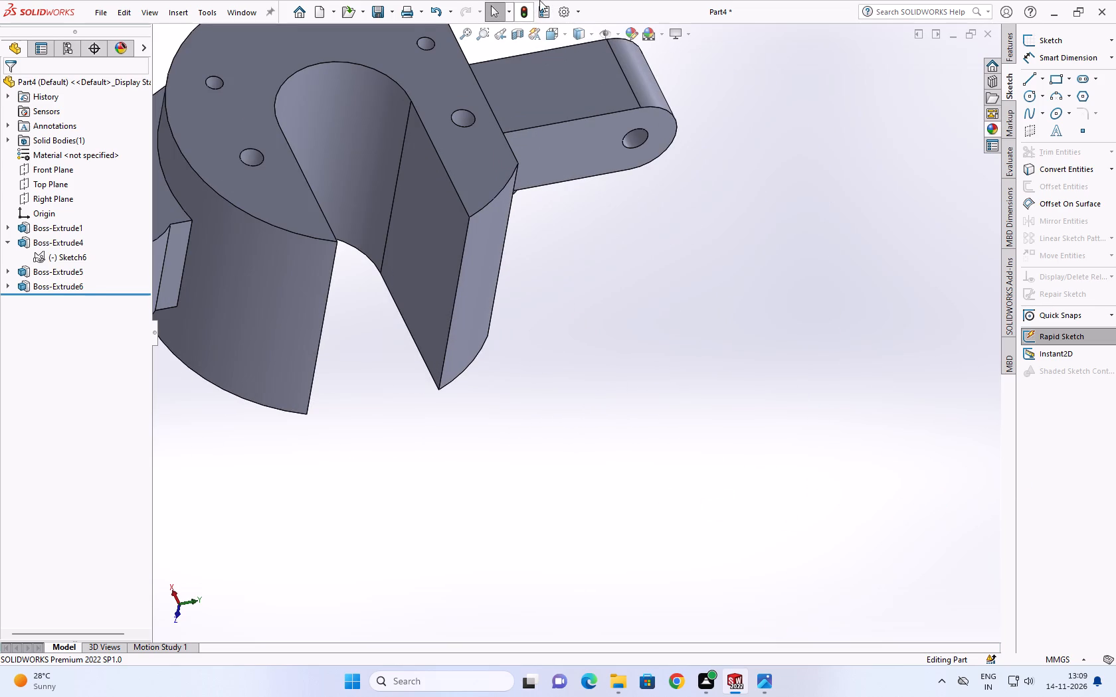
{"action": "scroll", "coordinate": [539, 0], "scroll_direction": "down", "scroll_amount": 1}
{"action": "scroll", "coordinate": [430, 0], "scroll_direction": "up", "scroll_amount": 3}
{"action": "scroll", "coordinate": [450, 3], "scroll_direction": "down", "scroll_amount": 3}
{"action": "scroll", "coordinate": [404, 122], "scroll_direction": "up", "scroll_amount": 4}
{"action": "scroll", "coordinate": [411, 118], "scroll_direction": "down", "scroll_amount": 5}
{"action": "scroll", "coordinate": [413, 159], "scroll_direction": "up", "scroll_amount": 3}
{"action": "scroll", "coordinate": [506, 215], "scroll_direction": "down", "scroll_amount": 3}
{"action": "scroll", "coordinate": [525, 227], "scroll_direction": "up", "scroll_amount": 9}
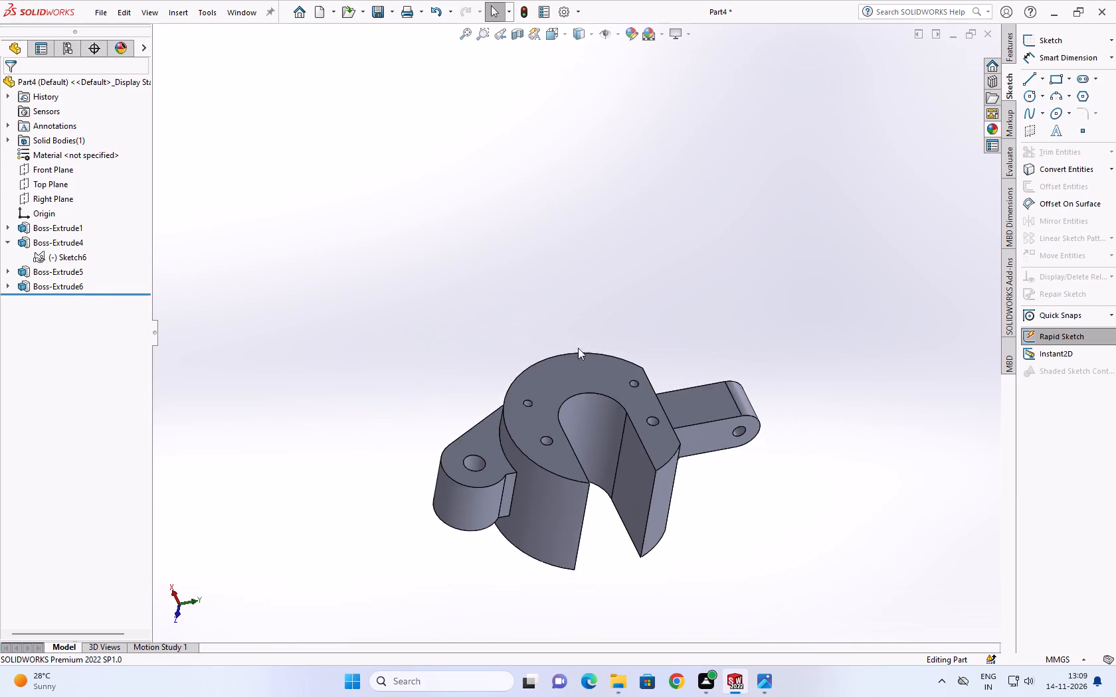
{"action": "scroll", "coordinate": [575, 389], "scroll_direction": "down", "scroll_amount": 1}
{"action": "scroll", "coordinate": [575, 389], "scroll_direction": "up", "scroll_amount": 3}
{"action": "scroll", "coordinate": [575, 390], "scroll_direction": "down", "scroll_amount": 4}
{"action": "scroll", "coordinate": [570, 399], "scroll_direction": "up", "scroll_amount": 4}
{"action": "scroll", "coordinate": [576, 391], "scroll_direction": "down", "scroll_amount": 3}
{"action": "scroll", "coordinate": [577, 378], "scroll_direction": "up", "scroll_amount": 1}
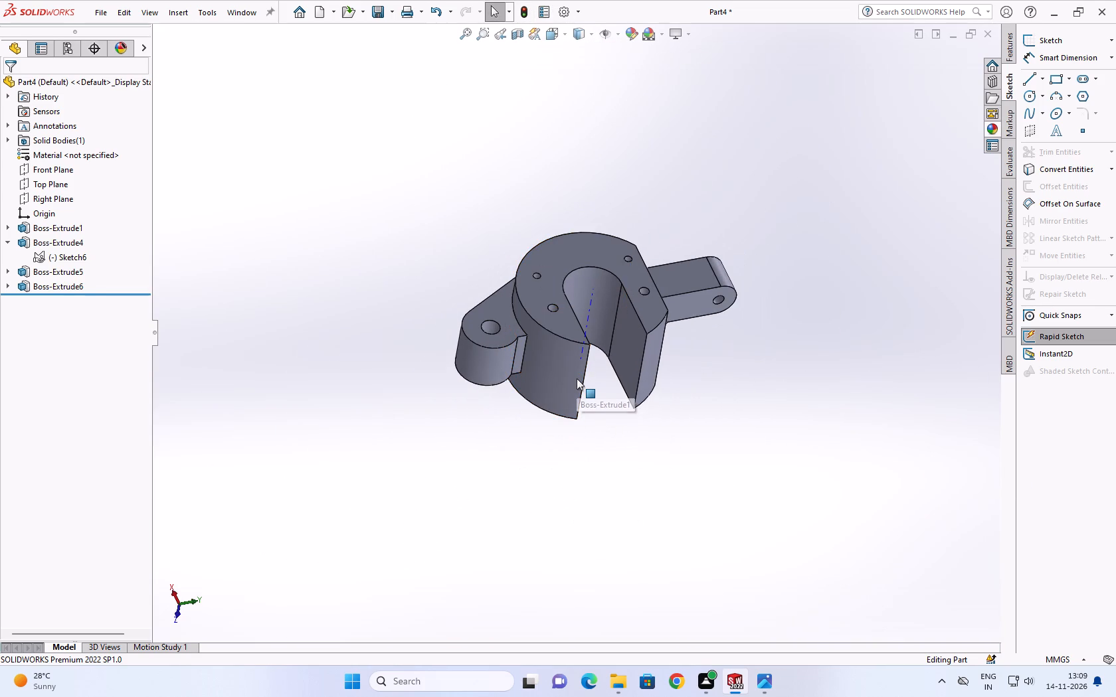
{"action": "scroll", "coordinate": [579, 372], "scroll_direction": "down", "scroll_amount": 3}
{"action": "middle_click_drag", "start_coordinate": [584, 351], "coordinate": [739, 79]}
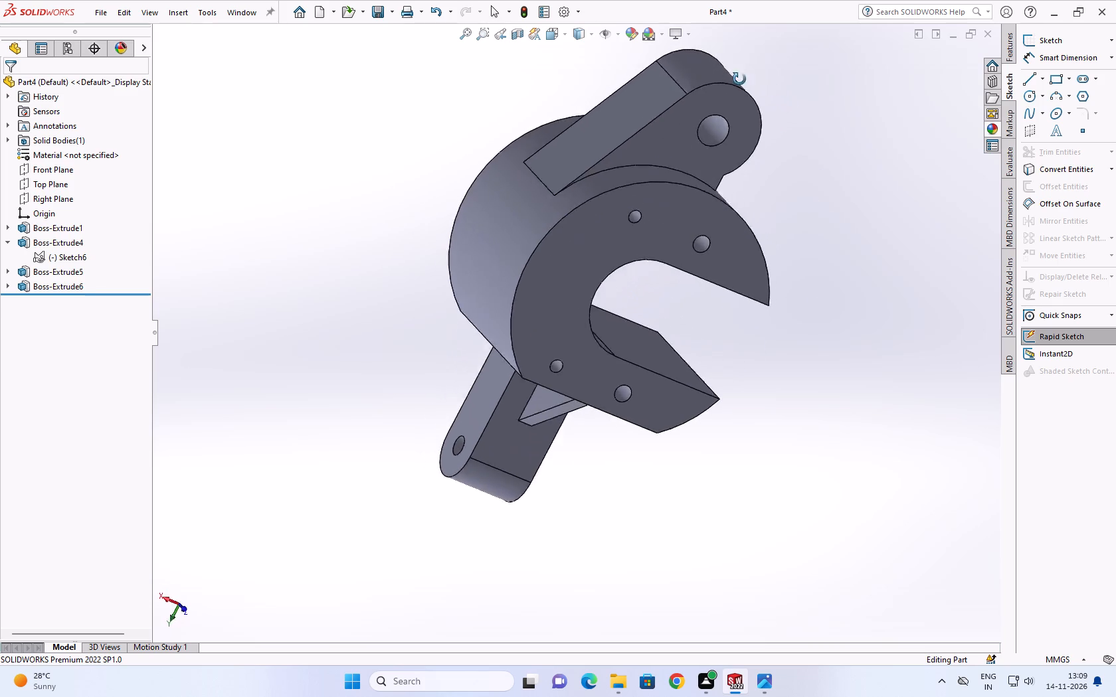
{"action": "middle_click_drag", "start_coordinate": [739, 79], "coordinate": [425, 209]}
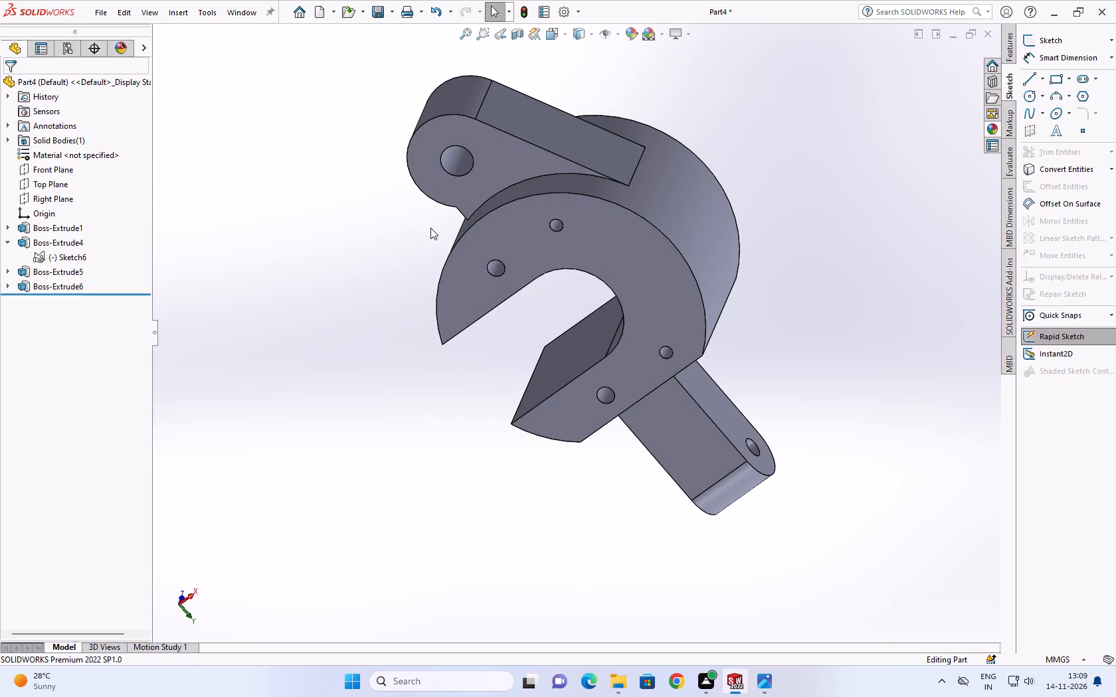
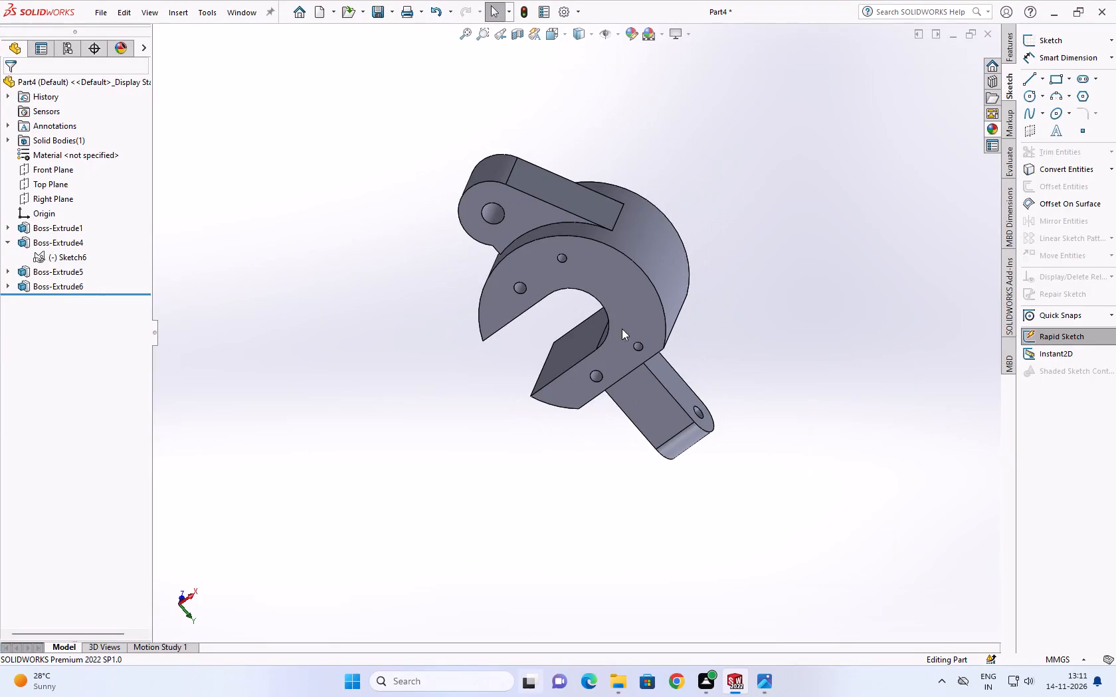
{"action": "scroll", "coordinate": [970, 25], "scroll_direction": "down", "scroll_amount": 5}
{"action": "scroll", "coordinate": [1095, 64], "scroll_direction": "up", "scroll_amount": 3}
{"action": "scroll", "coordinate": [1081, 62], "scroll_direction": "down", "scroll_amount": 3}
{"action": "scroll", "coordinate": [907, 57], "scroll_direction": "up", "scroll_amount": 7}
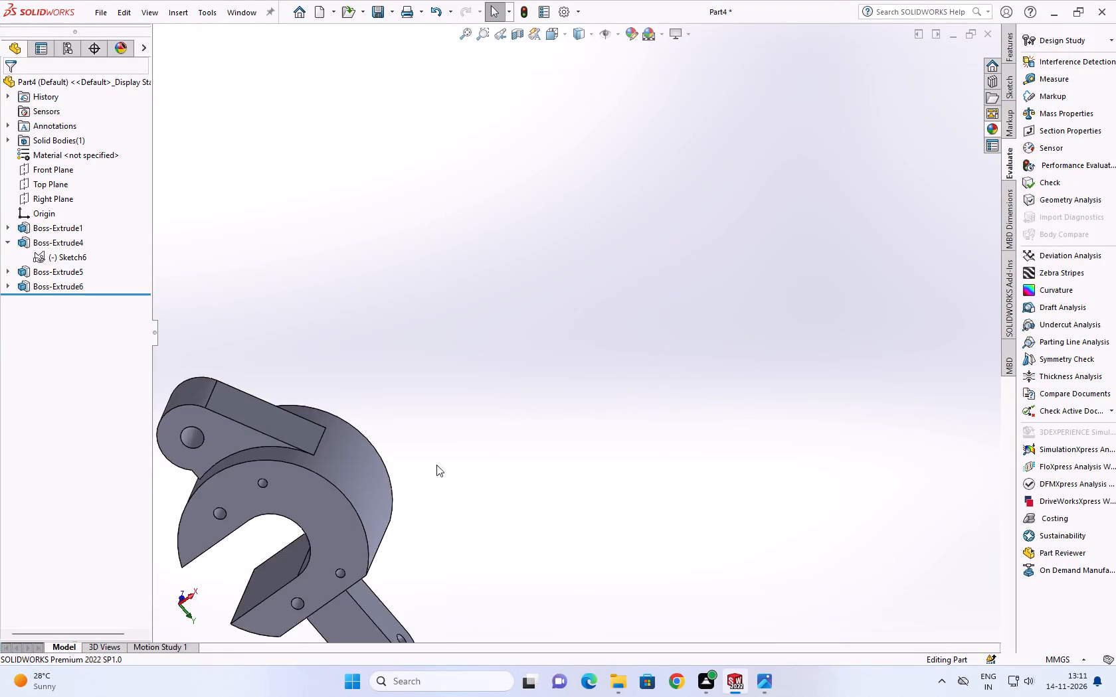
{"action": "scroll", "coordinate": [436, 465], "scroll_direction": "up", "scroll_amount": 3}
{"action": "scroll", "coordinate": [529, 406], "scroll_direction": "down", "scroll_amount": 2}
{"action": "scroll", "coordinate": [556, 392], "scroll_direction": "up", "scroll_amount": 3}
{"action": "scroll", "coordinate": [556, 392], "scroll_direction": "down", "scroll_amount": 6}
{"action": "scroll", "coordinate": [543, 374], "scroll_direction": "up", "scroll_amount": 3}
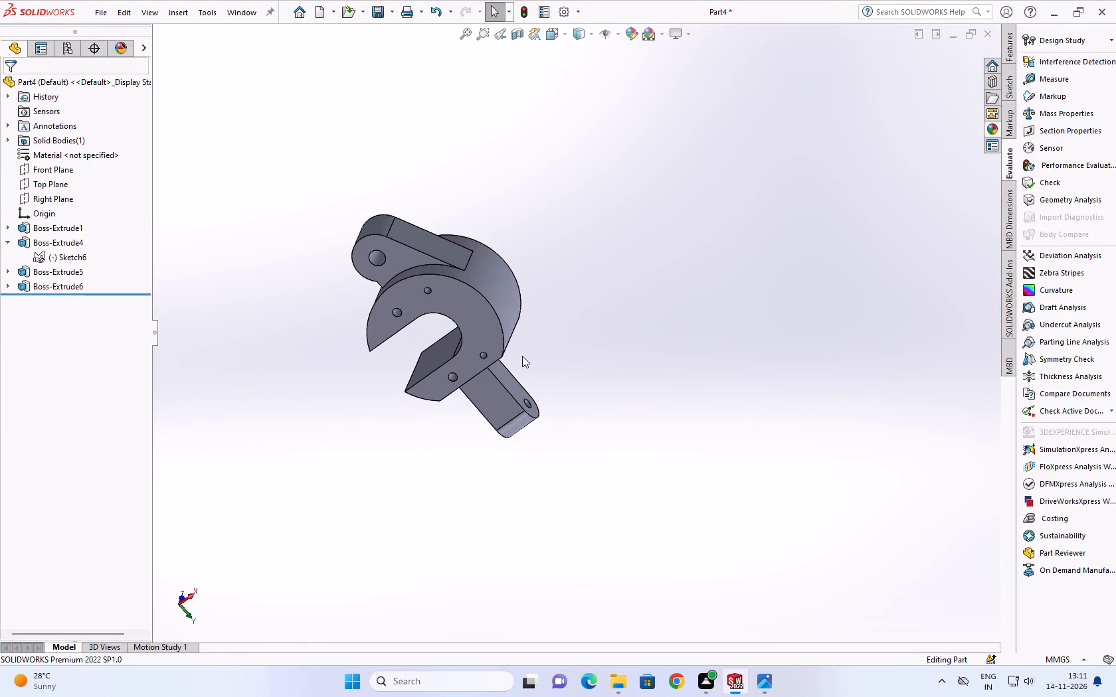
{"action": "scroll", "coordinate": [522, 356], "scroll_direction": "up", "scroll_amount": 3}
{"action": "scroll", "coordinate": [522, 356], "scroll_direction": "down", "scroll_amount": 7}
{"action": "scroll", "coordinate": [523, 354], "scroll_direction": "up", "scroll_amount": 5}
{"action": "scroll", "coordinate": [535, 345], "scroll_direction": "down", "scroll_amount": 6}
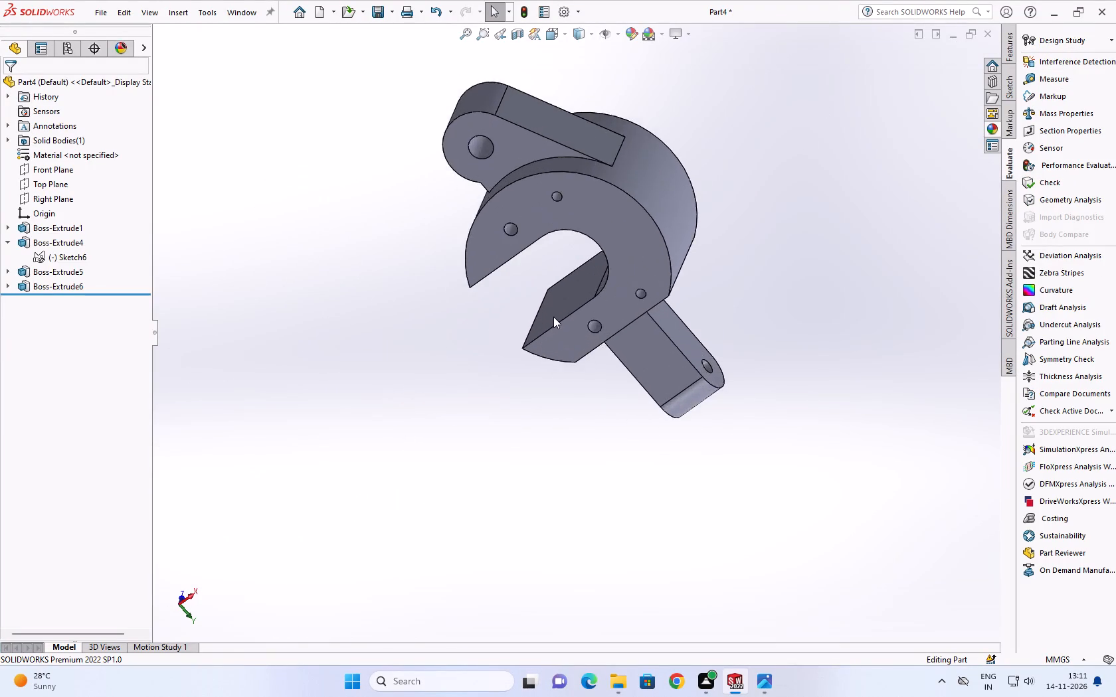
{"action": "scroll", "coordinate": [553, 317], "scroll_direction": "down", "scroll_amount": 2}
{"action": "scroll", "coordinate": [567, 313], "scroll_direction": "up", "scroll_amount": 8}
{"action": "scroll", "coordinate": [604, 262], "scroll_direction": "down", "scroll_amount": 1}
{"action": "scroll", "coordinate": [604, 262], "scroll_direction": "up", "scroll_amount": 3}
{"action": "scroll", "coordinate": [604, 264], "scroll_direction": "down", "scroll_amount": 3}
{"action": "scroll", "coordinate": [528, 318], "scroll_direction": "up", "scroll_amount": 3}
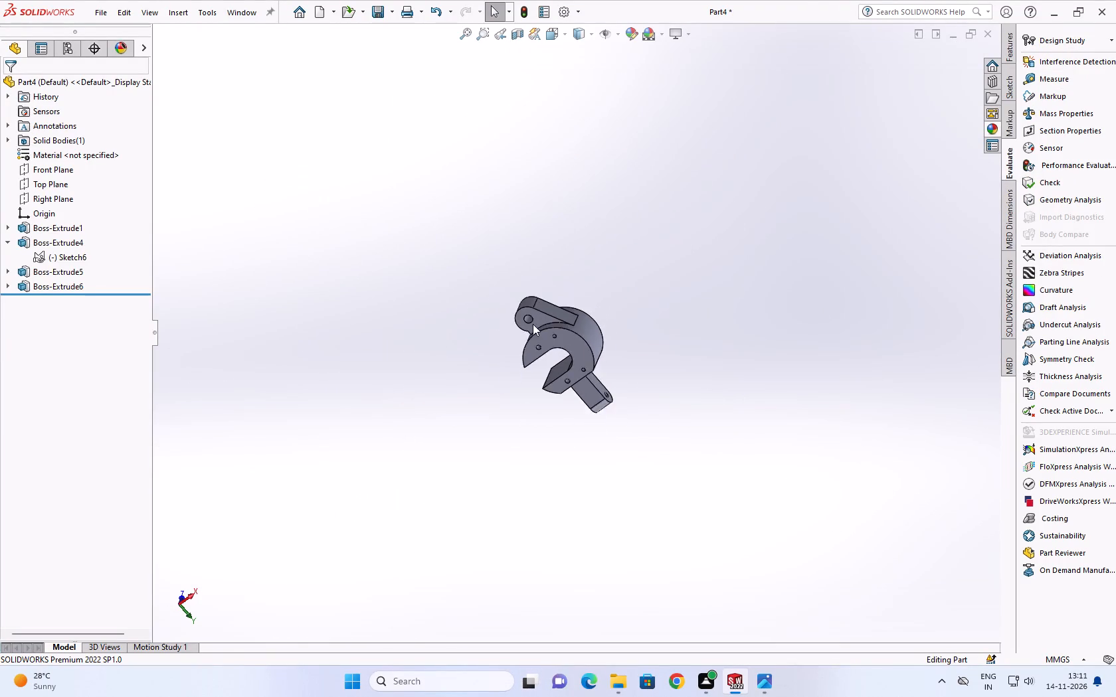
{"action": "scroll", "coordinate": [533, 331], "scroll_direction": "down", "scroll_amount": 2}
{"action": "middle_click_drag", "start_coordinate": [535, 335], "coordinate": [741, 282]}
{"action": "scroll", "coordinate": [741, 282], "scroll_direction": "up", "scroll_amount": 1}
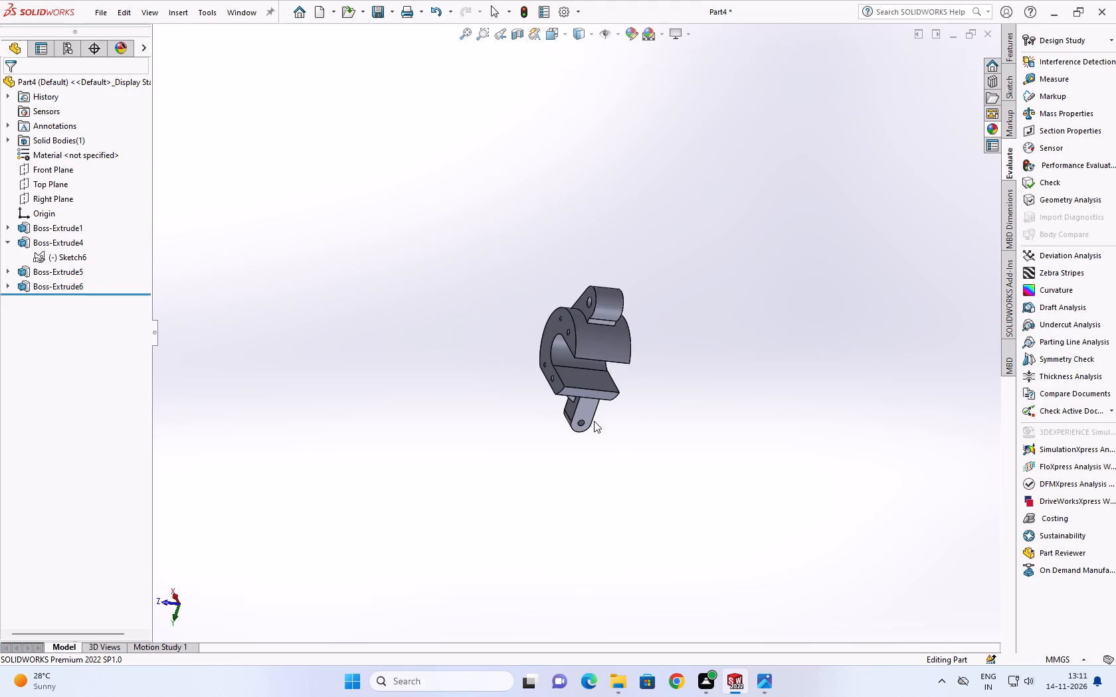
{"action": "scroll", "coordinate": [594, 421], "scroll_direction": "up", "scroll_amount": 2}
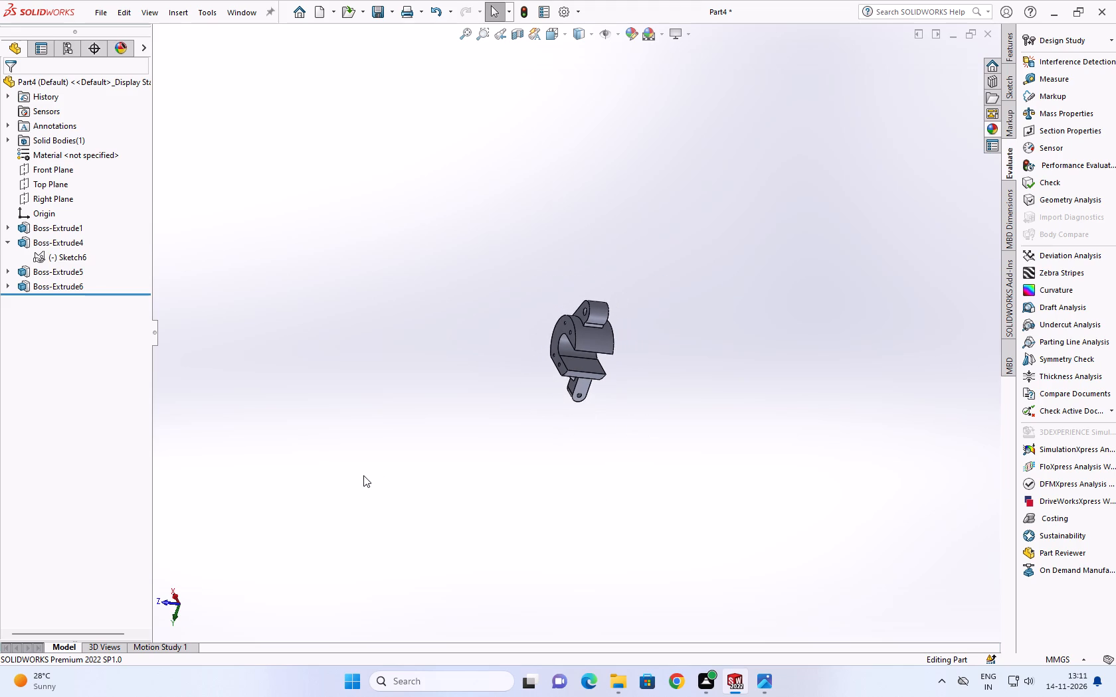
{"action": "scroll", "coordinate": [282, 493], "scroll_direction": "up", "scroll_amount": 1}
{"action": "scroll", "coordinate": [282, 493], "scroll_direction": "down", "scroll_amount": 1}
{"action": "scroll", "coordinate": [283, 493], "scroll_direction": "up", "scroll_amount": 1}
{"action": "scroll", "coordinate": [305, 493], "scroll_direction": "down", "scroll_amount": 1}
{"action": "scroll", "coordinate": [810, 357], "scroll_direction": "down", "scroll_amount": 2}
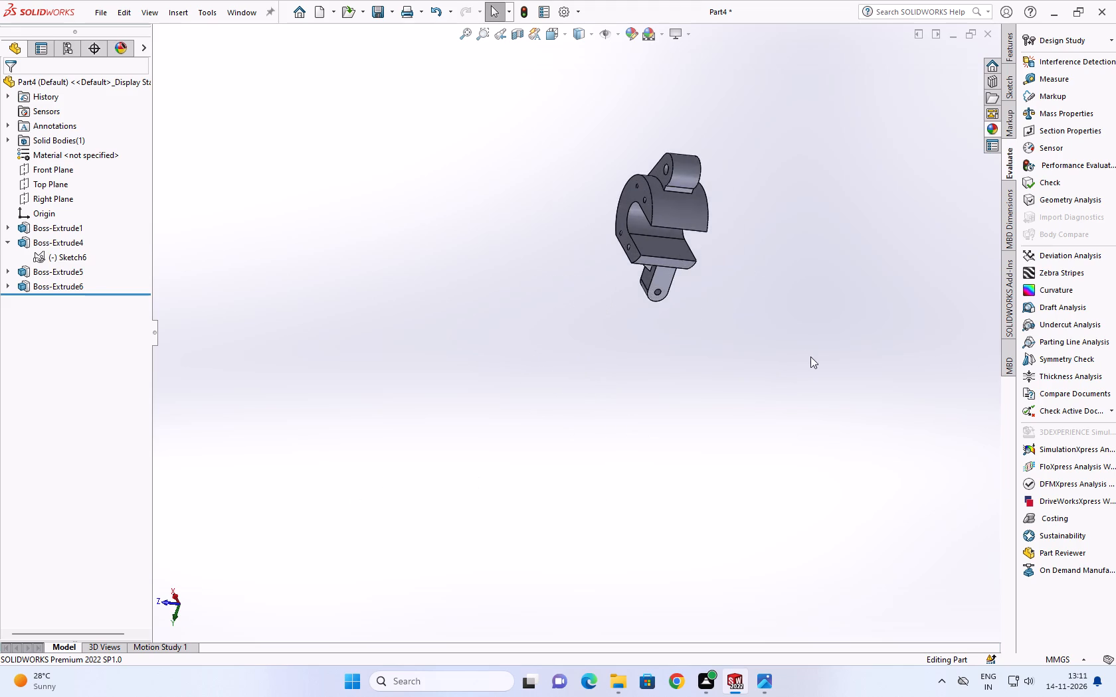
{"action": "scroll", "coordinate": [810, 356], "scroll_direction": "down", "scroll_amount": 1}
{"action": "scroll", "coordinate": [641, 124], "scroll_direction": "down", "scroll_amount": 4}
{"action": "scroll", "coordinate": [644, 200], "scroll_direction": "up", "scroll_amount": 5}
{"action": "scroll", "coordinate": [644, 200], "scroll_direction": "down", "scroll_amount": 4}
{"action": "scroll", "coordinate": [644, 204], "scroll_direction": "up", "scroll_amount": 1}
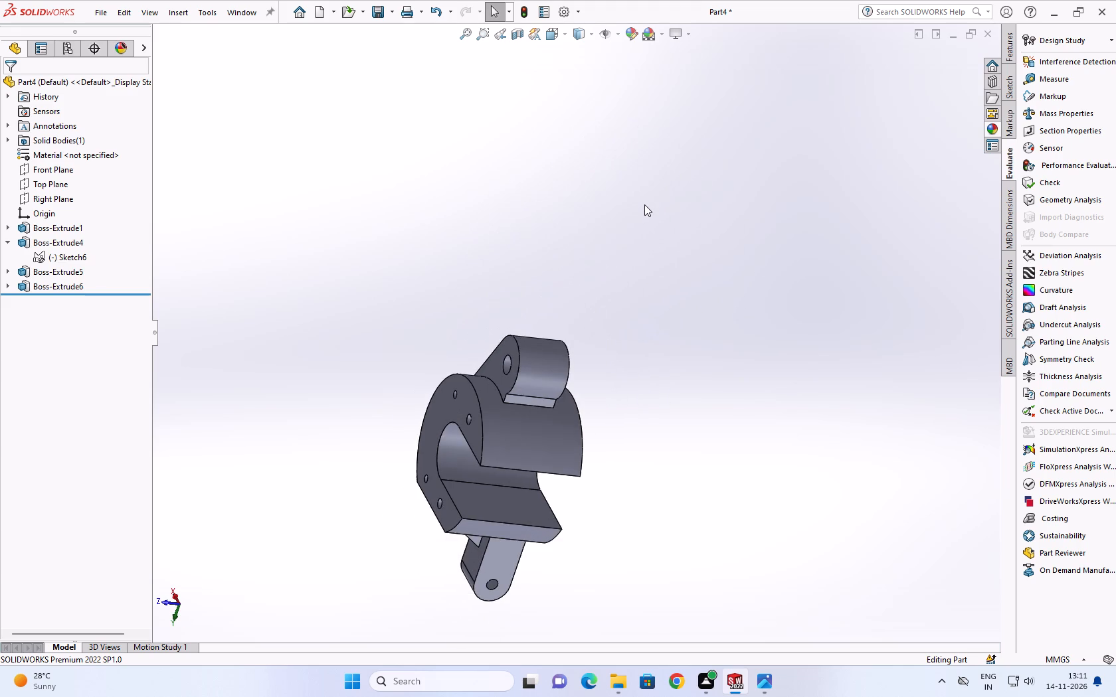
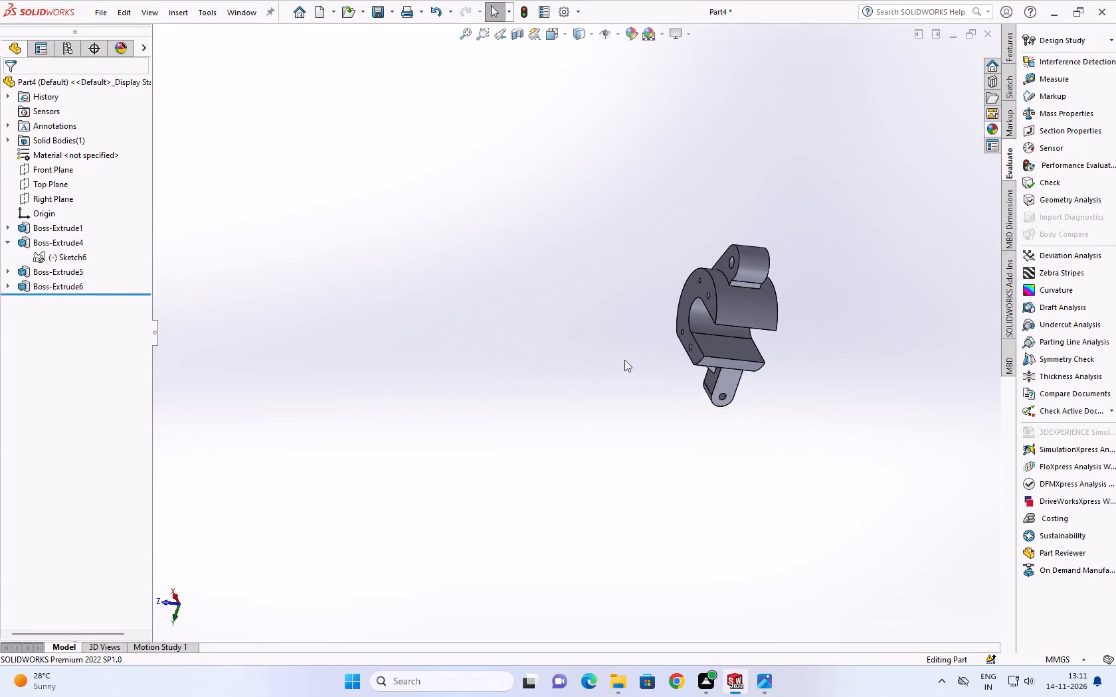
Examine the clamp body from several sides, checking the C-shaped jaw, its face holes, the rib-supported arm and the angled lug.
{"action": "scroll", "coordinate": [624, 360], "scroll_direction": "down", "scroll_amount": 3}
{"action": "scroll", "coordinate": [627, 358], "scroll_direction": "up", "scroll_amount": 3}
{"action": "scroll", "coordinate": [683, 313], "scroll_direction": "down", "scroll_amount": 3}
{"action": "scroll", "coordinate": [683, 313], "scroll_direction": "up", "scroll_amount": 3}
{"action": "scroll", "coordinate": [683, 313], "scroll_direction": "down", "scroll_amount": 3}
{"action": "scroll", "coordinate": [683, 313], "scroll_direction": "up", "scroll_amount": 1}
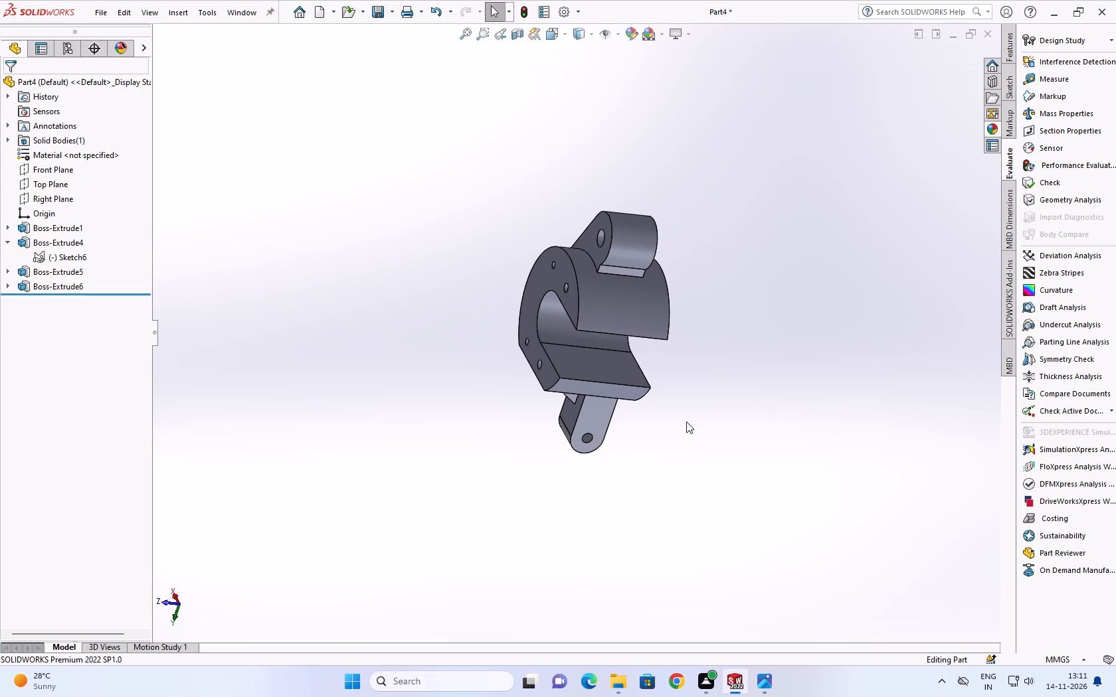
{"action": "scroll", "coordinate": [597, 386], "scroll_direction": "up", "scroll_amount": 1}
{"action": "scroll", "coordinate": [577, 371], "scroll_direction": "down", "scroll_amount": 2}
{"action": "scroll", "coordinate": [542, 324], "scroll_direction": "up", "scroll_amount": 1}
{"action": "scroll", "coordinate": [541, 318], "scroll_direction": "down", "scroll_amount": 5}
{"action": "scroll", "coordinate": [543, 317], "scroll_direction": "up", "scroll_amount": 4}
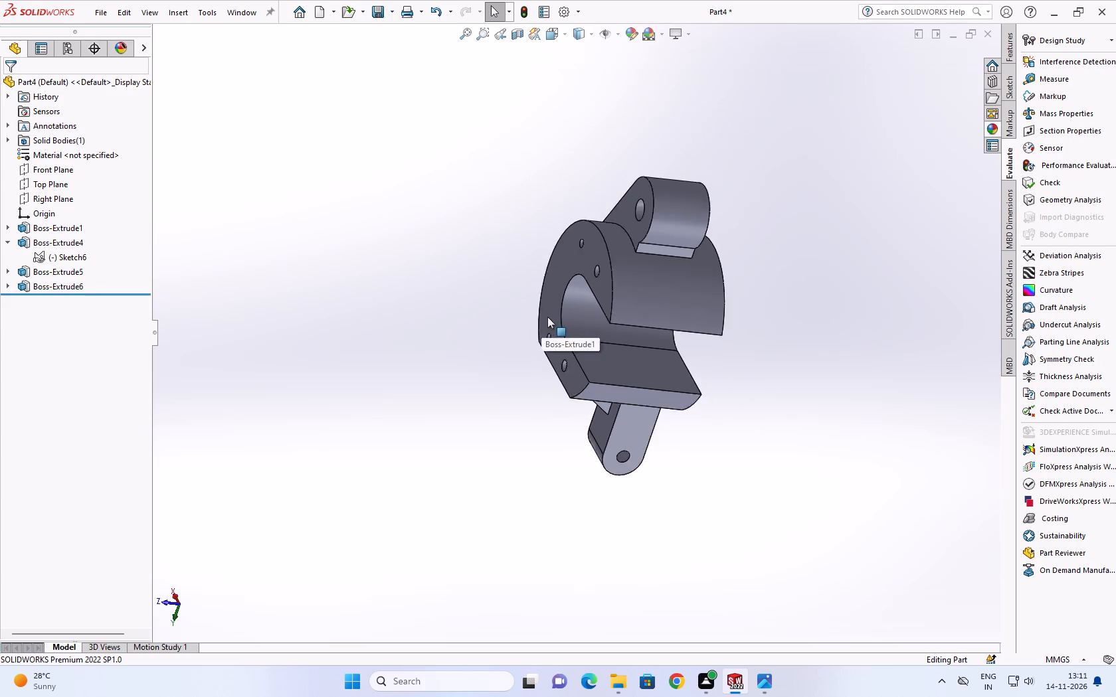
{"action": "scroll", "coordinate": [547, 317], "scroll_direction": "down", "scroll_amount": 2}
{"action": "middle_click_drag", "start_coordinate": [548, 316], "coordinate": [511, 289]}
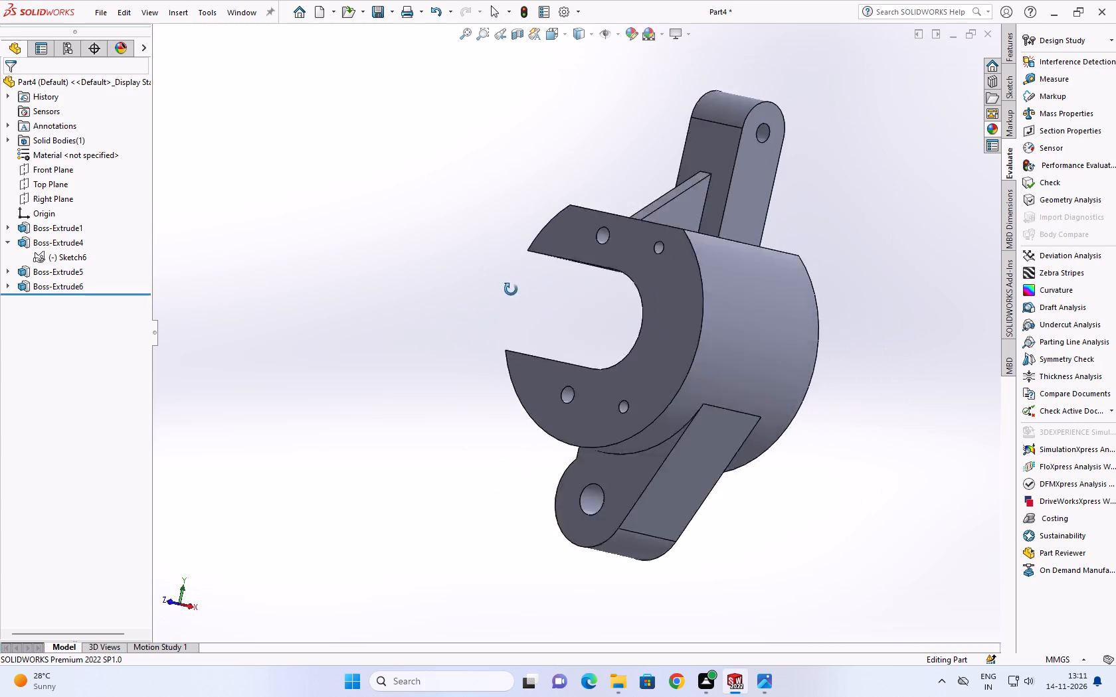
{"action": "middle_click_drag", "start_coordinate": [511, 289], "coordinate": [529, 331]}
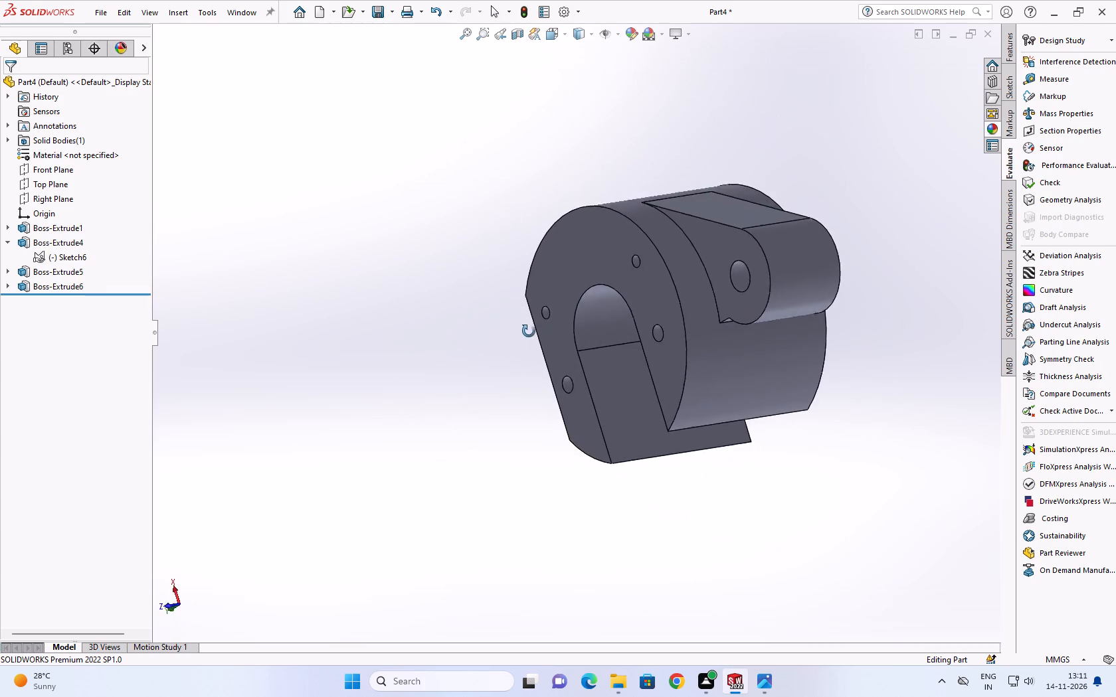
{"action": "middle_click_drag", "start_coordinate": [529, 331], "coordinate": [351, 138]}
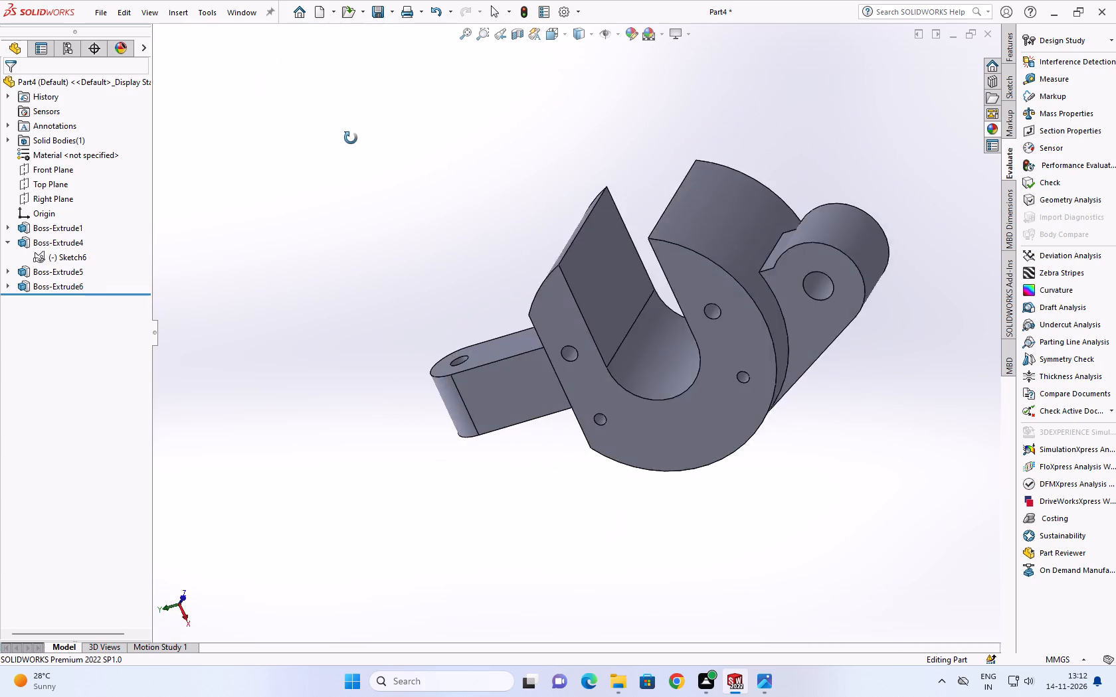
{"action": "middle_click_drag", "start_coordinate": [351, 138], "coordinate": [407, 121]}
{"action": "middle_click_drag", "start_coordinate": [409, 119], "coordinate": [343, 0]}
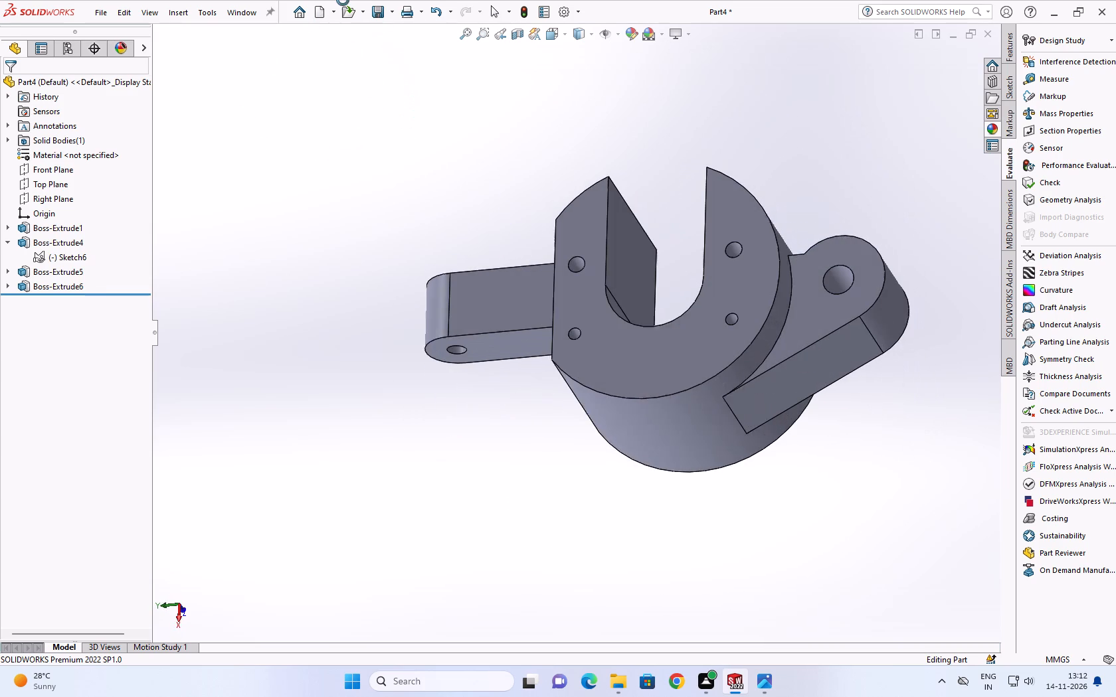
{"action": "middle_click_drag", "start_coordinate": [343, 0], "coordinate": [341, 0]}
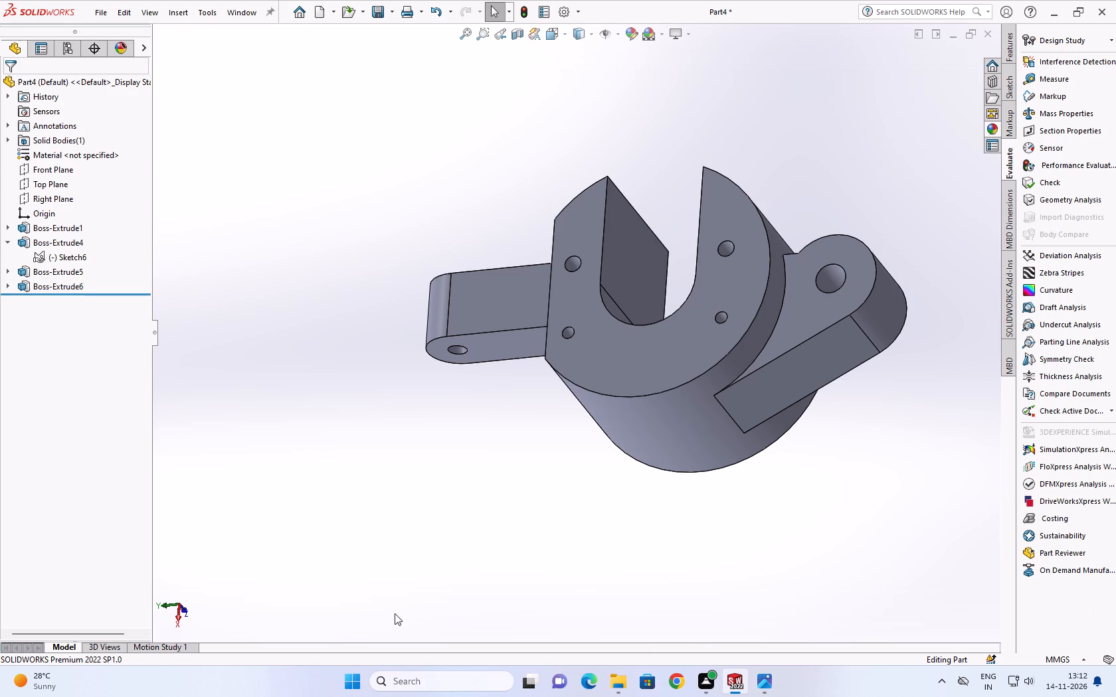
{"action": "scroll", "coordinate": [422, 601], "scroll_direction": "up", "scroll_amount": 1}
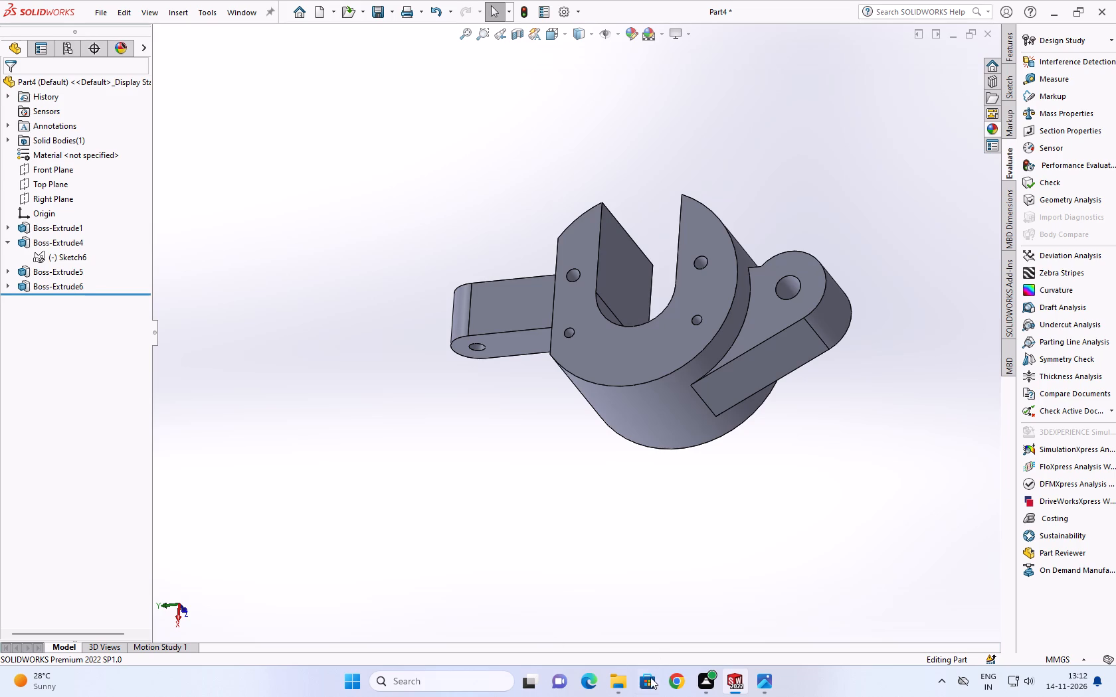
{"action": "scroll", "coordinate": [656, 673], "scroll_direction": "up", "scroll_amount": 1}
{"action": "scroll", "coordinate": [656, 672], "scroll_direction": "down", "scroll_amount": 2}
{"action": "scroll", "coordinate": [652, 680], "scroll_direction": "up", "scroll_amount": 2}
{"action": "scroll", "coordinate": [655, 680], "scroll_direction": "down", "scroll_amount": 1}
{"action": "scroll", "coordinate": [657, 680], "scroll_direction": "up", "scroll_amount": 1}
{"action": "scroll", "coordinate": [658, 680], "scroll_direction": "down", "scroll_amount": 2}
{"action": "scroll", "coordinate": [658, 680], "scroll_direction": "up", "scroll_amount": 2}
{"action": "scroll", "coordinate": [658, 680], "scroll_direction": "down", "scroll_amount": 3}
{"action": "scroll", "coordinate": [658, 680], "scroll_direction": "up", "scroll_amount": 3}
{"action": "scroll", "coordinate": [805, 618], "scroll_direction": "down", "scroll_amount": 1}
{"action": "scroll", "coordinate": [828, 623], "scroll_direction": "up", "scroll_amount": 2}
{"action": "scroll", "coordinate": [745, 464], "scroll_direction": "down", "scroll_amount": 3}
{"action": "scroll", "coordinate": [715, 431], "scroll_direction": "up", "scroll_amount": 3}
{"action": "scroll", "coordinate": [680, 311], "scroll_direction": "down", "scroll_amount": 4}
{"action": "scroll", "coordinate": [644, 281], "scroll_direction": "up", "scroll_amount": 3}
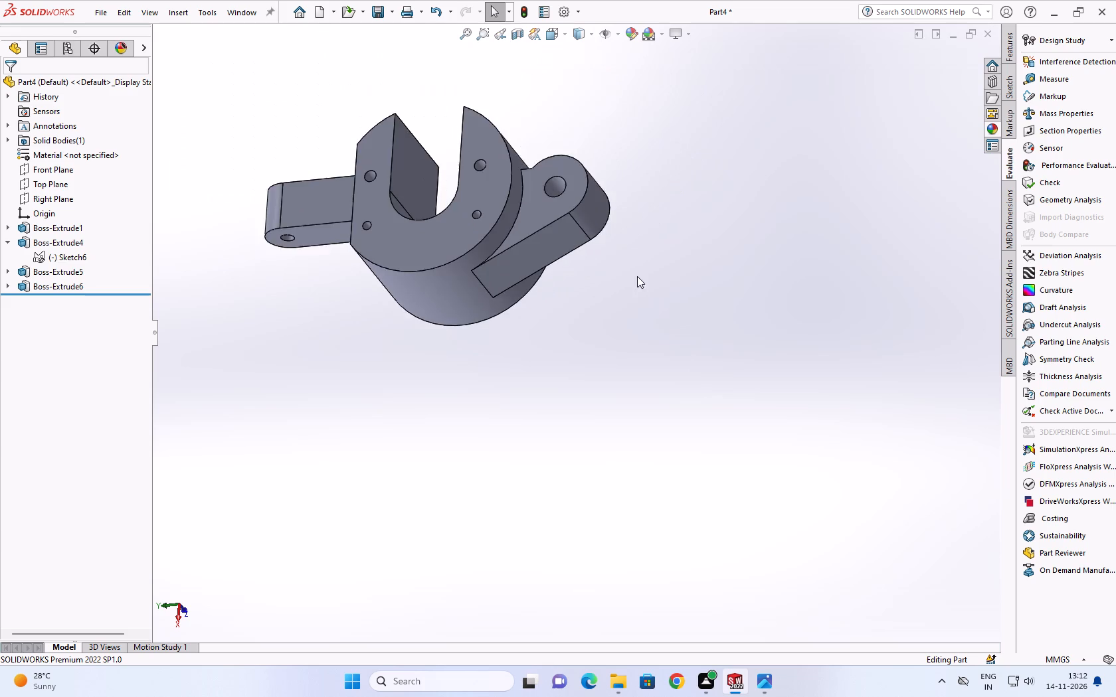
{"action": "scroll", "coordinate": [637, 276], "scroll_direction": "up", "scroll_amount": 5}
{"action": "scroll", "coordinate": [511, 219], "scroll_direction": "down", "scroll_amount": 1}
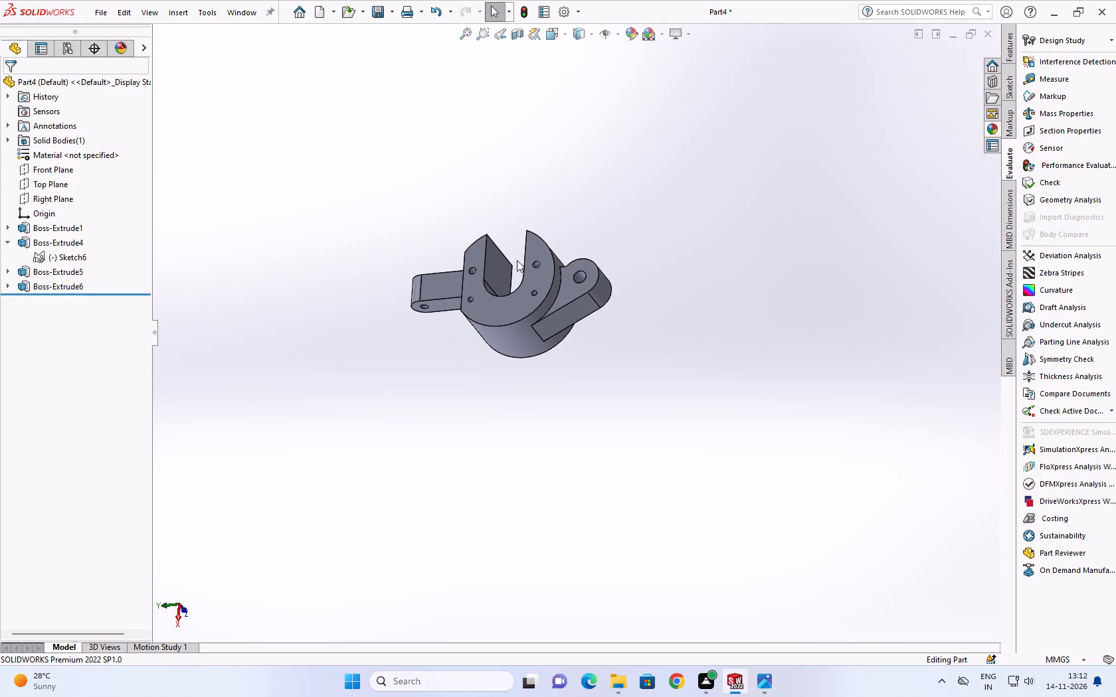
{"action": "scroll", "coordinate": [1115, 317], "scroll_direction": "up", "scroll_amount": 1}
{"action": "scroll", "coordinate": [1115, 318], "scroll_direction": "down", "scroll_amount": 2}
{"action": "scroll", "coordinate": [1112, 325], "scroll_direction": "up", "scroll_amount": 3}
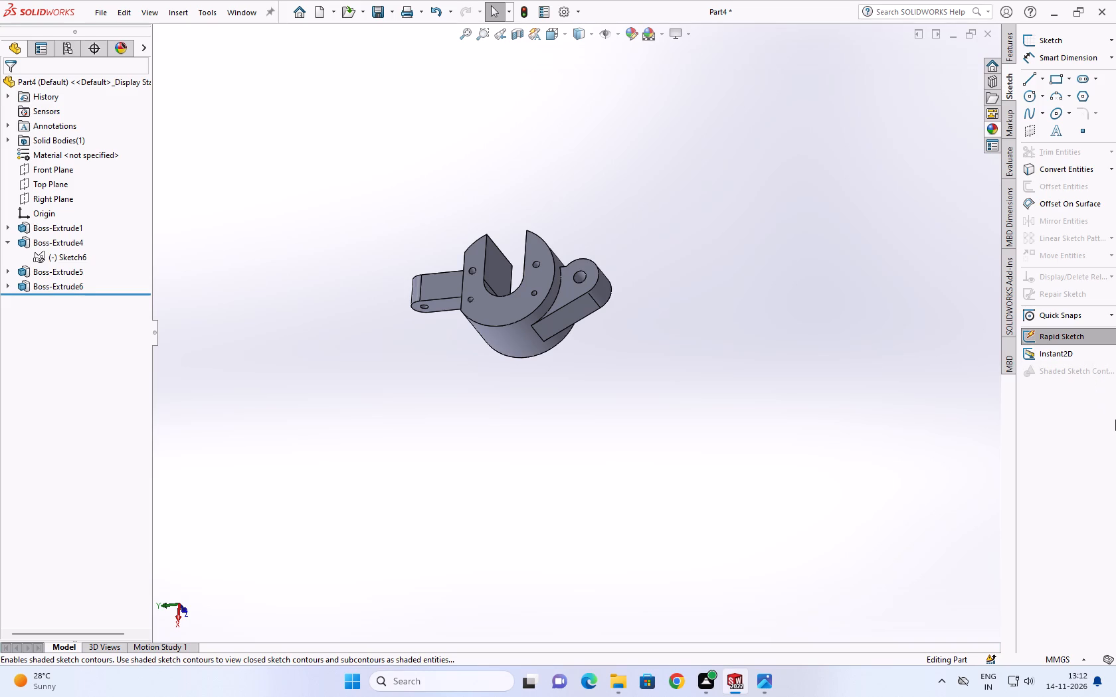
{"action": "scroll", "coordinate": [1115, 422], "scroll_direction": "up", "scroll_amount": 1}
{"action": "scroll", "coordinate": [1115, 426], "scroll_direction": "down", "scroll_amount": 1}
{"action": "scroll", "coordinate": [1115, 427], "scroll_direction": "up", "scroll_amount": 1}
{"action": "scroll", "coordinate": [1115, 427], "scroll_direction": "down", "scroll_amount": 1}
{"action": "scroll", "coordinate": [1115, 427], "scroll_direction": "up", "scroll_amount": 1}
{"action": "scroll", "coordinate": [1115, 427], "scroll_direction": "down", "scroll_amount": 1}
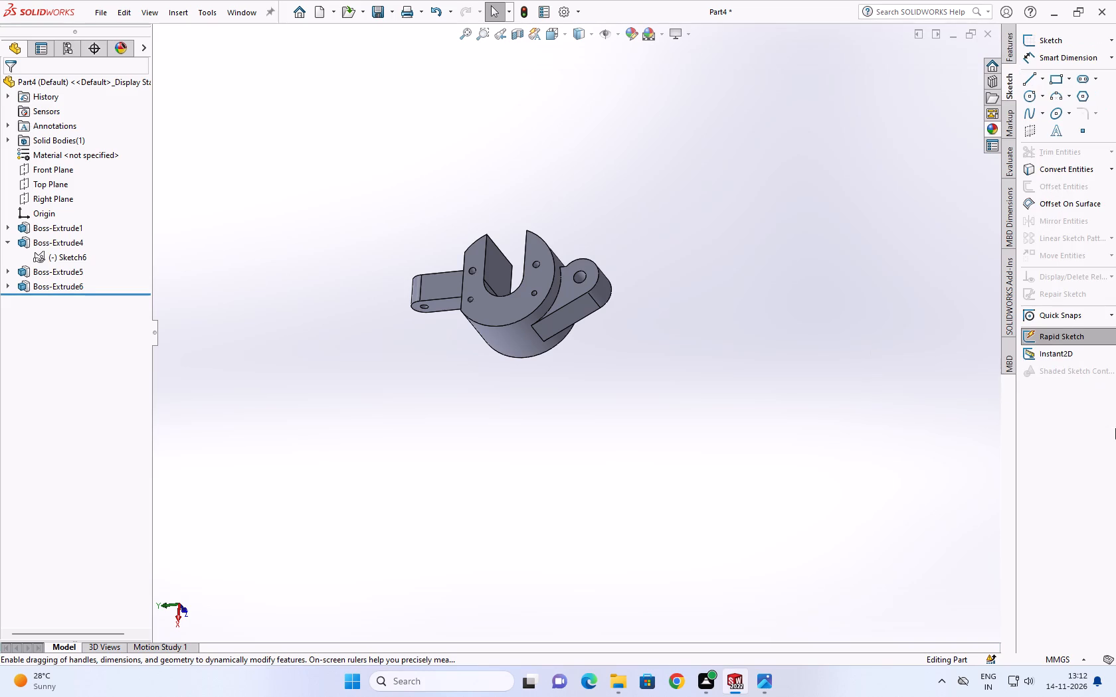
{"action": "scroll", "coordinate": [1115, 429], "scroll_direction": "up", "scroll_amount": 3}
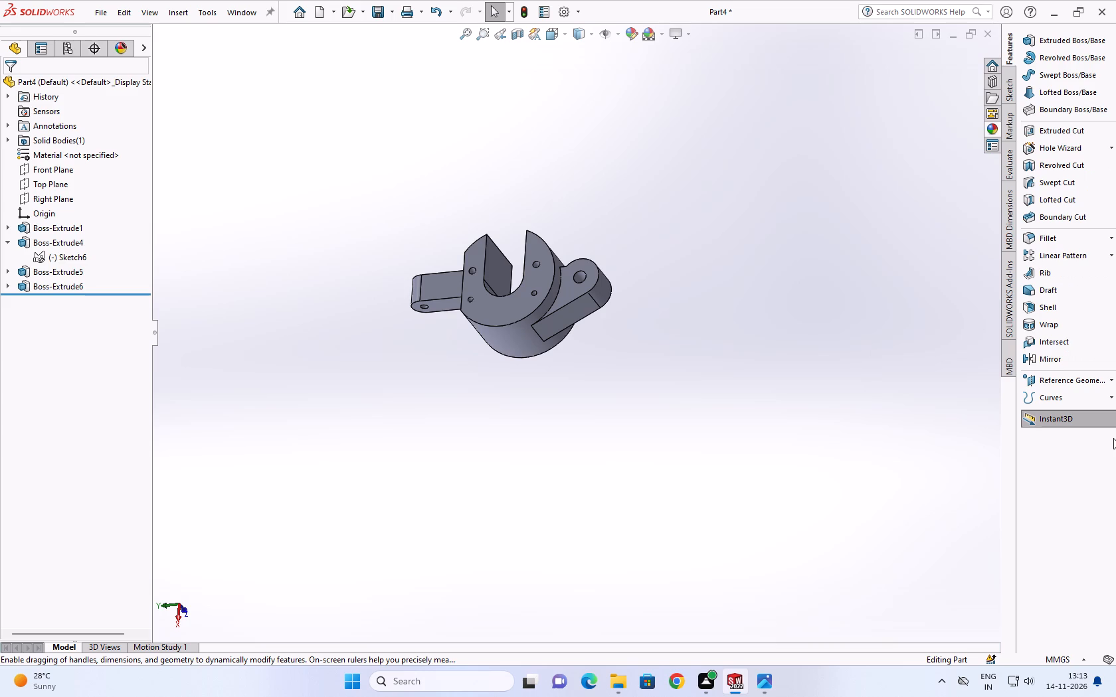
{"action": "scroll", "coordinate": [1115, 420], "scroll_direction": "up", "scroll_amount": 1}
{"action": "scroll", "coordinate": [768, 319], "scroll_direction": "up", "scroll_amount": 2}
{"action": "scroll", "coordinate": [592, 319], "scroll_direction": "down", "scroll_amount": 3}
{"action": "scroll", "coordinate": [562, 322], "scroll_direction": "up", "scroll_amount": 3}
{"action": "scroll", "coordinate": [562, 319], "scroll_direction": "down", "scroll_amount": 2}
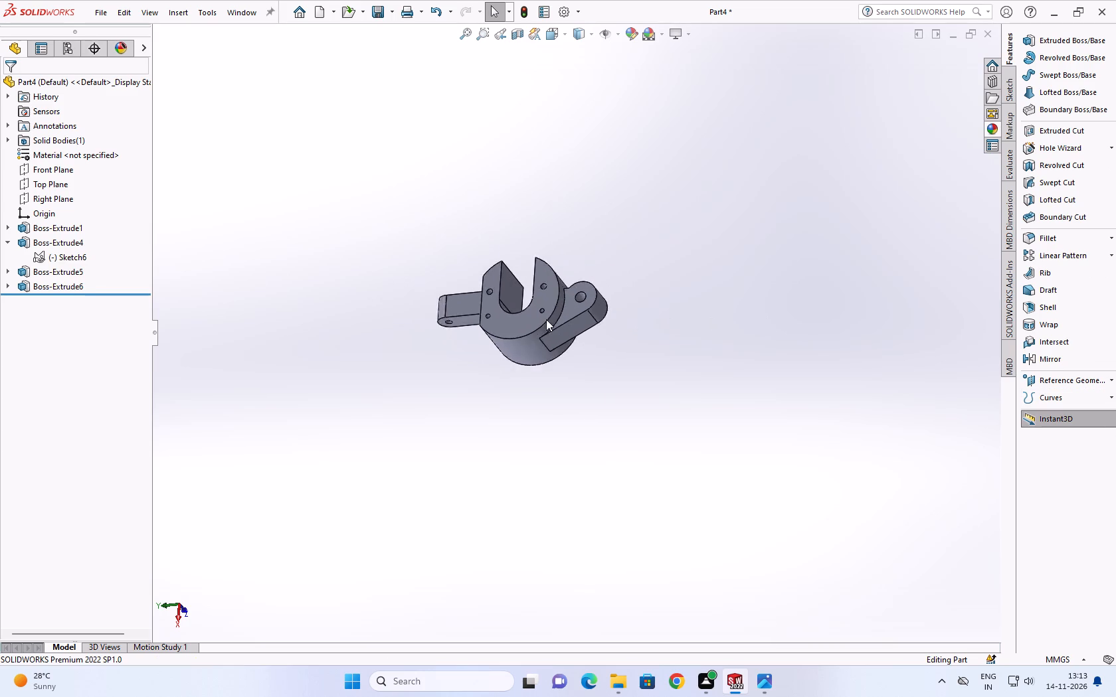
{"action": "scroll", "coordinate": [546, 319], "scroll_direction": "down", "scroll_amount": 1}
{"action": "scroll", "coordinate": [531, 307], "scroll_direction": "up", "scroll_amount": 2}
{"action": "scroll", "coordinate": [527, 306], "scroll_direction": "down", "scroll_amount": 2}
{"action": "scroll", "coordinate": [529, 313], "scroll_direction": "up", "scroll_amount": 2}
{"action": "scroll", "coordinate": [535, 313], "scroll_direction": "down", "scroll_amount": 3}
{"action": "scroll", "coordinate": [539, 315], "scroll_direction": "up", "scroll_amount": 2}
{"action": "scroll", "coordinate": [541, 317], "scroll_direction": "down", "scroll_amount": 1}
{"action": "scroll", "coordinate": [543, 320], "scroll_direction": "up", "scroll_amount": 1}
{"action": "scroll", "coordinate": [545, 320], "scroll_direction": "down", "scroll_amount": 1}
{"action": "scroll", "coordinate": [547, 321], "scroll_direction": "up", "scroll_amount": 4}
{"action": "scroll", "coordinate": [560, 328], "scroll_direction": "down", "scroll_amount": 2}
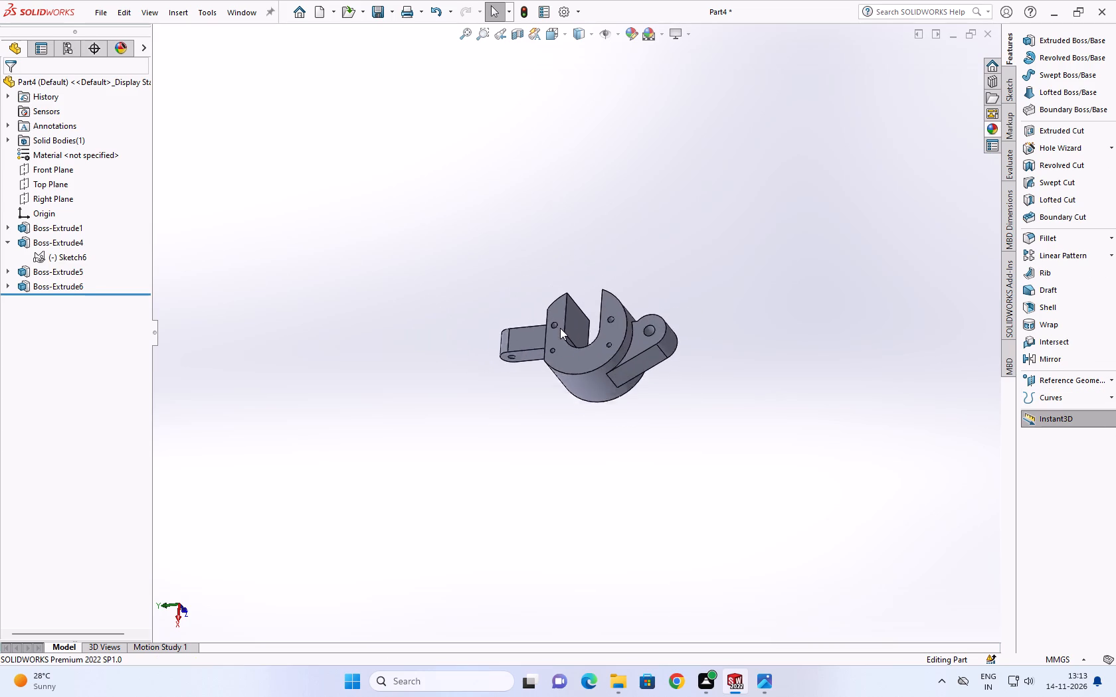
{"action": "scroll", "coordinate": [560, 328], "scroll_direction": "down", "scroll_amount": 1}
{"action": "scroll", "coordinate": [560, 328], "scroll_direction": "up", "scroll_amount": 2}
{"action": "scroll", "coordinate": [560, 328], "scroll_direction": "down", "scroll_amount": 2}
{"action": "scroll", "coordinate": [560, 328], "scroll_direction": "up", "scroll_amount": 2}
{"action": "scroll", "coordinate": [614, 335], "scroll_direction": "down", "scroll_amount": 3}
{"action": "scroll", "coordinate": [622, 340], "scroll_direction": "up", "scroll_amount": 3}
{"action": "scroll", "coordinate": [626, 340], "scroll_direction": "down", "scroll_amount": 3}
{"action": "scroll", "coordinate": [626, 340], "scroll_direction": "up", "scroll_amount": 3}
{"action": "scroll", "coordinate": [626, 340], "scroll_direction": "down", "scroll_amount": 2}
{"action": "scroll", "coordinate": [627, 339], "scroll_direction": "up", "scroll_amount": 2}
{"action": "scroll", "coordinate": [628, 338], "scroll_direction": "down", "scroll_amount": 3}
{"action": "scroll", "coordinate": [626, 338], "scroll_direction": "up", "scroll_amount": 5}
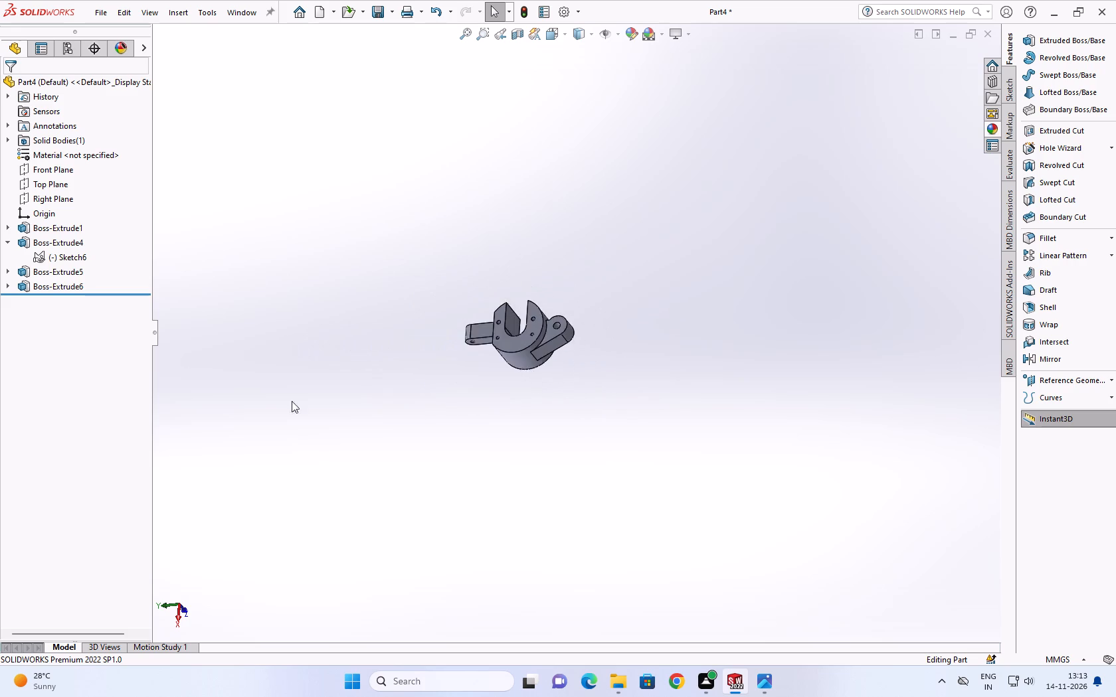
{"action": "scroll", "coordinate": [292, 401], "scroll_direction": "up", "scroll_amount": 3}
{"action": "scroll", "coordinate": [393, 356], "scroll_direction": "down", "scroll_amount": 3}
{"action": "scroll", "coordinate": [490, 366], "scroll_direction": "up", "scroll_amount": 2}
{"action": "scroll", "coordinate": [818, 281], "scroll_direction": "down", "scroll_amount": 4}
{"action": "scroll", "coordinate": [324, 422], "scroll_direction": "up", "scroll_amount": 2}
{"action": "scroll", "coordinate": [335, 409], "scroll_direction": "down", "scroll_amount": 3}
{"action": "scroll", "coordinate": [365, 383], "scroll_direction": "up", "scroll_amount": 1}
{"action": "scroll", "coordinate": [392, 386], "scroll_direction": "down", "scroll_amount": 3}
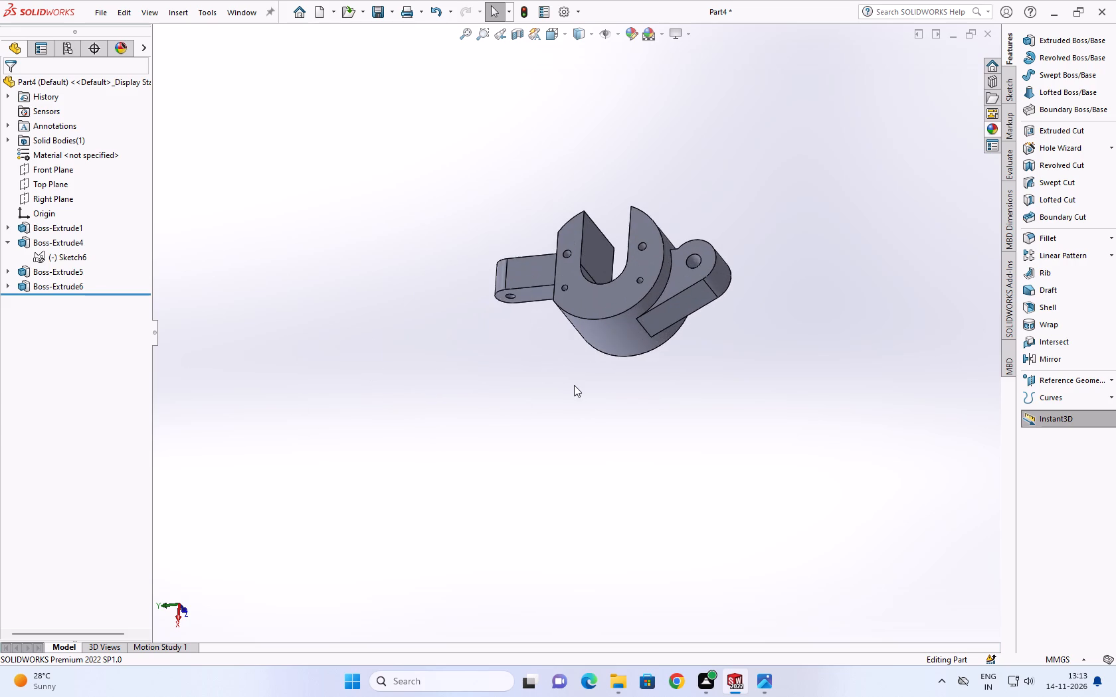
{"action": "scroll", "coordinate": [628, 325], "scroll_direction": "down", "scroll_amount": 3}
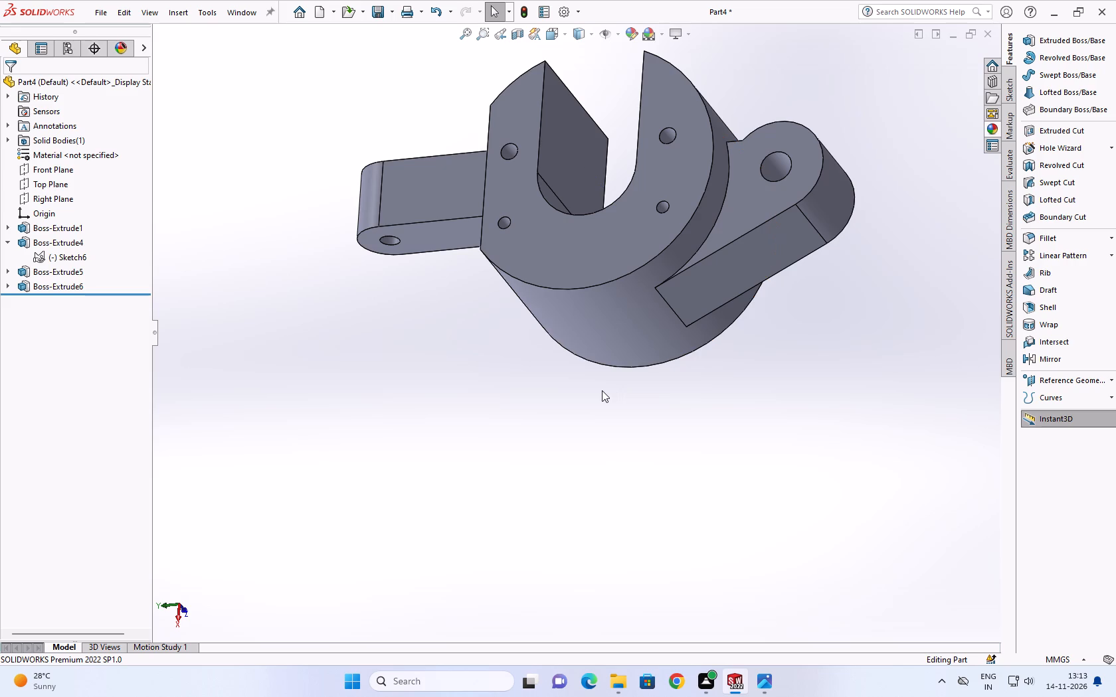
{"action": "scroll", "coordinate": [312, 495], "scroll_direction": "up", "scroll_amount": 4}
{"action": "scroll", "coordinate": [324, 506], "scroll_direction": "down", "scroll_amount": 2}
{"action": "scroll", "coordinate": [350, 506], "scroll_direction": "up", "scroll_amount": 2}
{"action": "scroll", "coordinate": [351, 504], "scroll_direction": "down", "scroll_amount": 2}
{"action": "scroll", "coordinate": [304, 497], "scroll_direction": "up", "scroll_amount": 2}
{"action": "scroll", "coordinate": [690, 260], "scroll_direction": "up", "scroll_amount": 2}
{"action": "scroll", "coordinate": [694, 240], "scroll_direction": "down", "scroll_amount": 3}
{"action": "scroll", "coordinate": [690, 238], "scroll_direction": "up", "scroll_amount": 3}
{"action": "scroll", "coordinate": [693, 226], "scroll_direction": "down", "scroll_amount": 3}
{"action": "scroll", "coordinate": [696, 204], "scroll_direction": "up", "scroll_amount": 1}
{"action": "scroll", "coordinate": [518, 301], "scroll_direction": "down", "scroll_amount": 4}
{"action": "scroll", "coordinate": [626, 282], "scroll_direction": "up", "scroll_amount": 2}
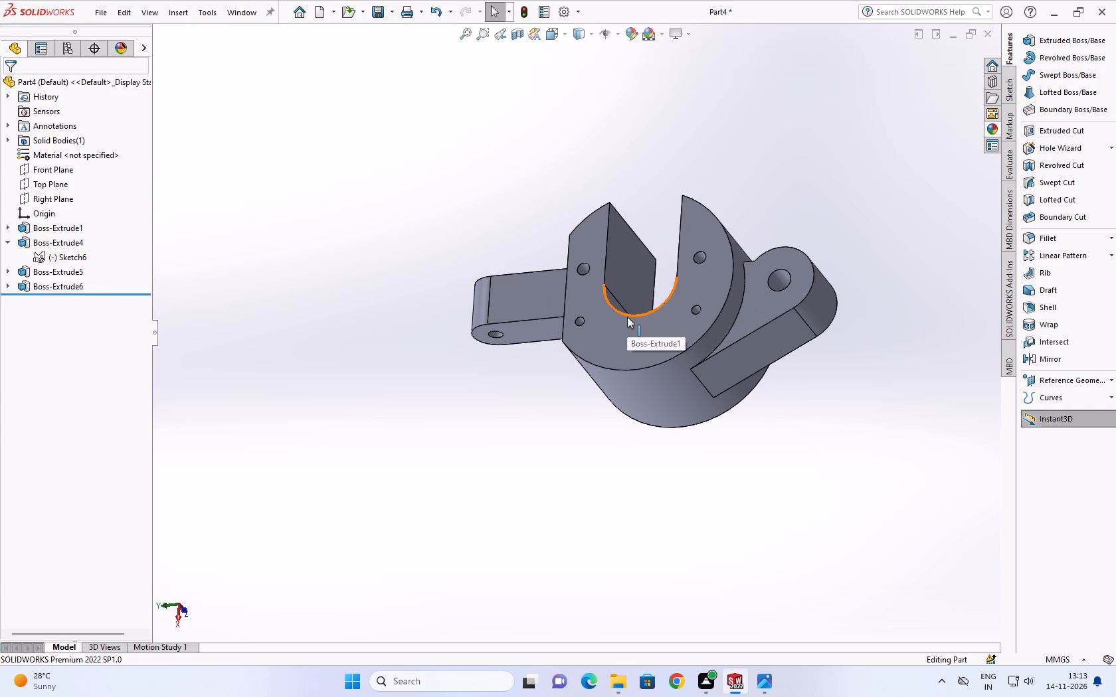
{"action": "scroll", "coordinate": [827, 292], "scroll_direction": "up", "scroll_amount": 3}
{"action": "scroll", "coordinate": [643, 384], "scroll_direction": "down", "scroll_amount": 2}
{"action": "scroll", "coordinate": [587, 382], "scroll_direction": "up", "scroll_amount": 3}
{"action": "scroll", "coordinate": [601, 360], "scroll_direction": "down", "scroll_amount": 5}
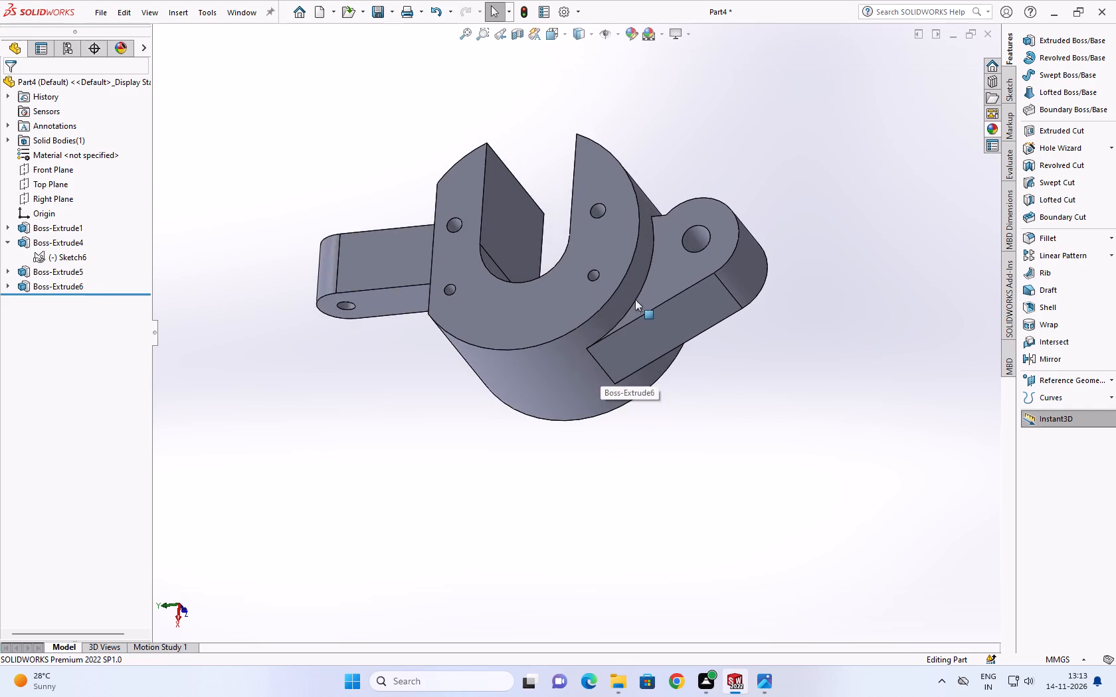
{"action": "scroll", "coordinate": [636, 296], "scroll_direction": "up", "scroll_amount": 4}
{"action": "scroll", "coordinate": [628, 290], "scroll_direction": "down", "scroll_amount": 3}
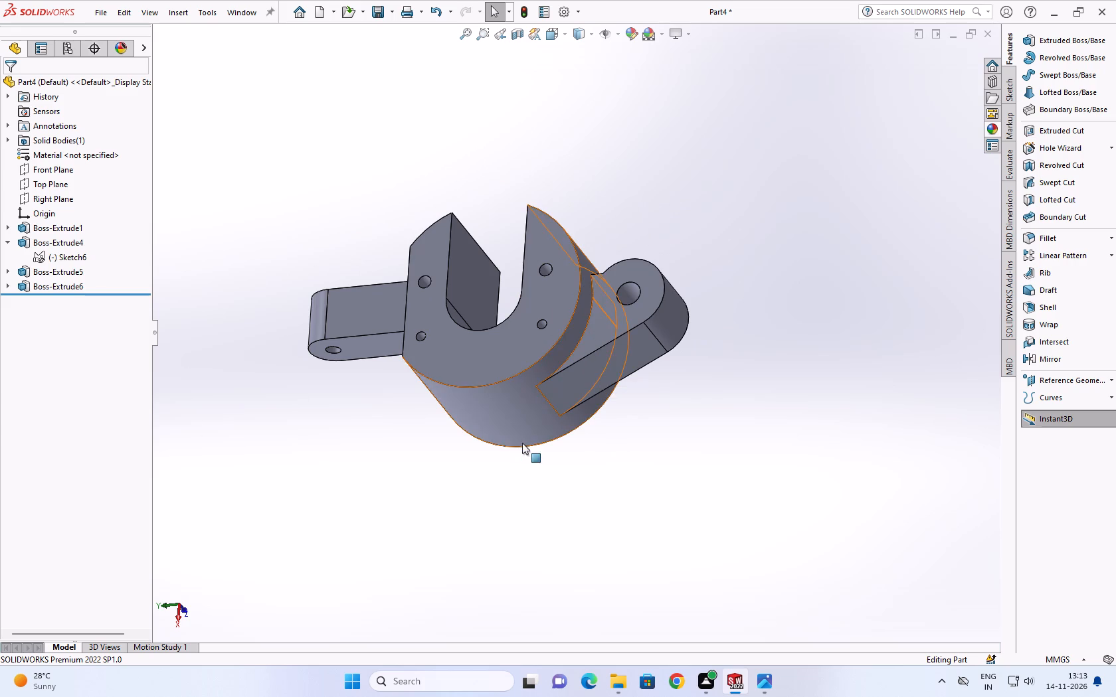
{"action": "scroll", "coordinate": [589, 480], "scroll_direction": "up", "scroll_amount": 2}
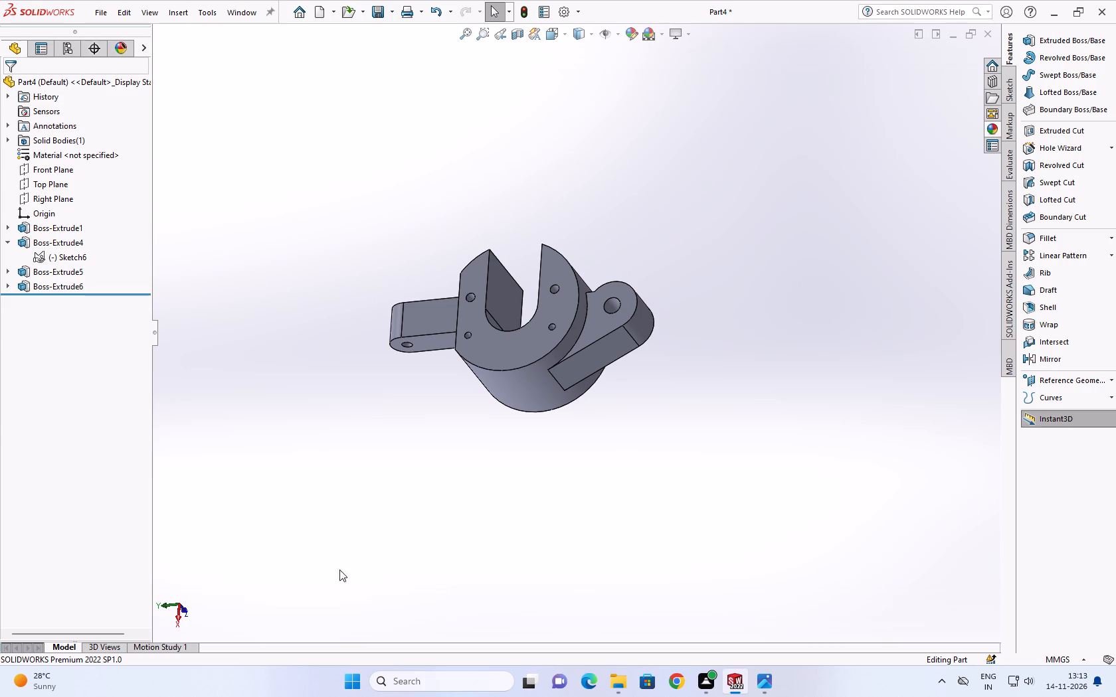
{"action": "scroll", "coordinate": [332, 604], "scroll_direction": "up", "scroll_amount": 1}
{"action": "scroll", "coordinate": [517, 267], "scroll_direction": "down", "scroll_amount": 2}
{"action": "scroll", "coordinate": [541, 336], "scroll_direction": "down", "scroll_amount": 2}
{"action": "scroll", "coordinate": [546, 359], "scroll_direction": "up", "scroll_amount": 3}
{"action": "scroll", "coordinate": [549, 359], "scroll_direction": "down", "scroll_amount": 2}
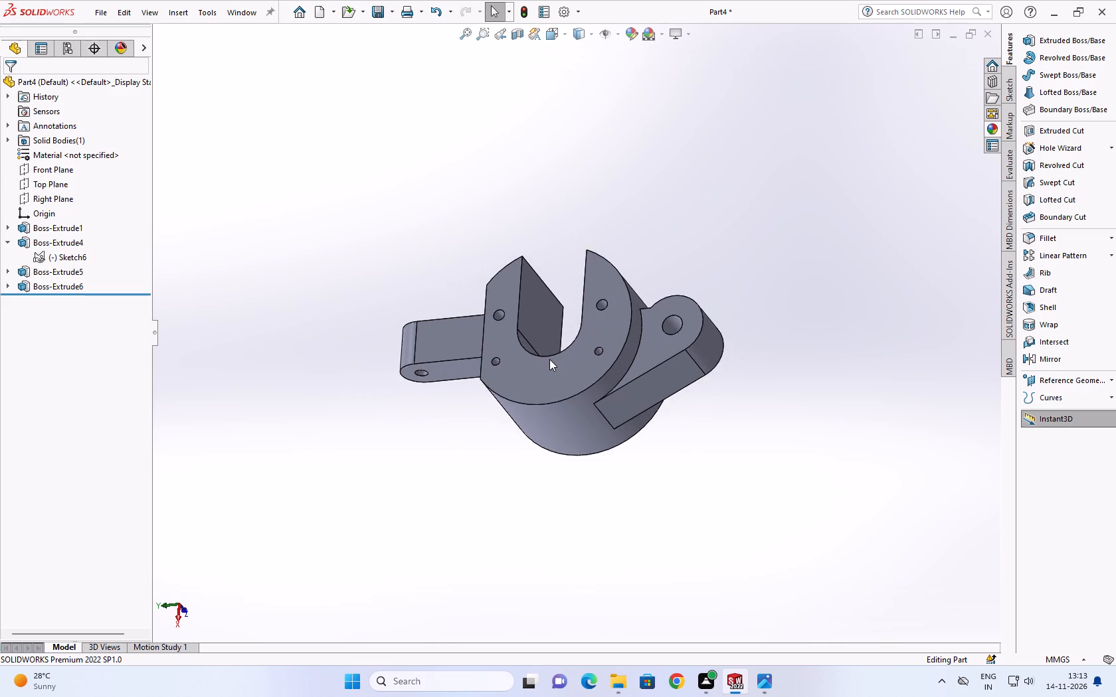
Examine the clamp's open jaw side together with the arm and its supporting rib.
{"action": "scroll", "coordinate": [551, 358], "scroll_direction": "up", "scroll_amount": 3}
{"action": "scroll", "coordinate": [555, 356], "scroll_direction": "down", "scroll_amount": 1}
{"action": "middle_click_drag", "start_coordinate": [555, 356], "coordinate": [814, 297]}
{"action": "middle_click_drag", "start_coordinate": [802, 340], "coordinate": [792, 366]}
{"action": "scroll", "coordinate": [732, 321], "scroll_direction": "down", "scroll_amount": 2}
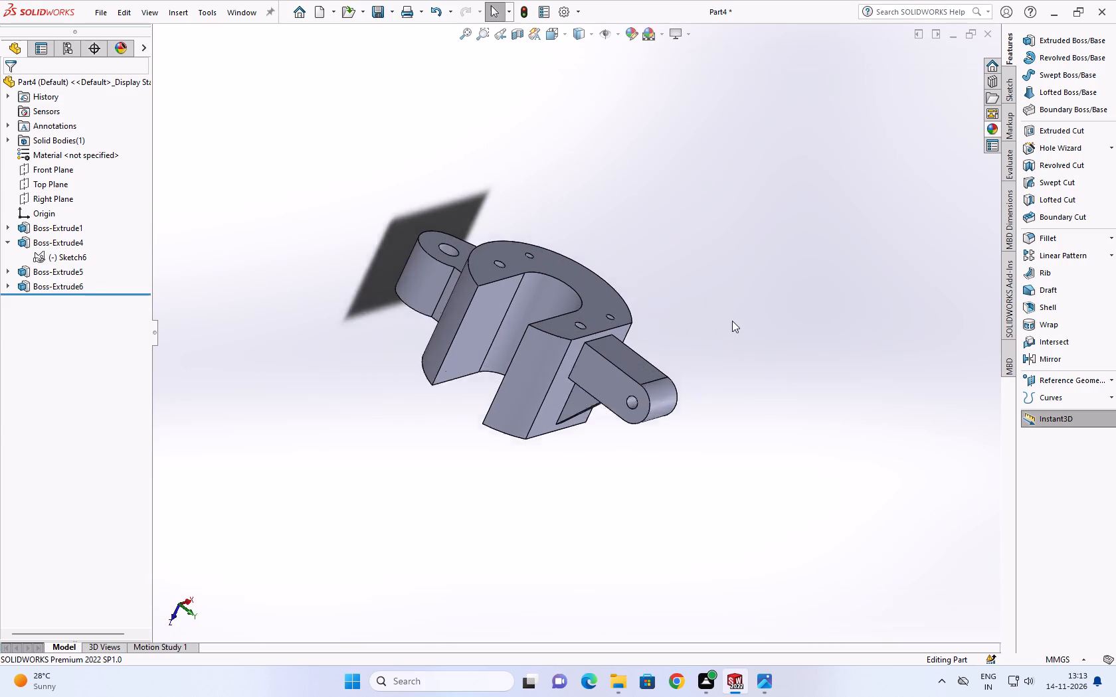
{"action": "scroll", "coordinate": [732, 321], "scroll_direction": "down", "scroll_amount": 1}
{"action": "scroll", "coordinate": [459, 348], "scroll_direction": "up", "scroll_amount": 4}
{"action": "scroll", "coordinate": [462, 336], "scroll_direction": "down", "scroll_amount": 3}
{"action": "scroll", "coordinate": [462, 335], "scroll_direction": "up", "scroll_amount": 3}
{"action": "scroll", "coordinate": [472, 325], "scroll_direction": "down", "scroll_amount": 4}
{"action": "scroll", "coordinate": [527, 325], "scroll_direction": "up", "scroll_amount": 1}
{"action": "scroll", "coordinate": [595, 359], "scroll_direction": "up", "scroll_amount": 3}
{"action": "scroll", "coordinate": [603, 360], "scroll_direction": "down", "scroll_amount": 2}
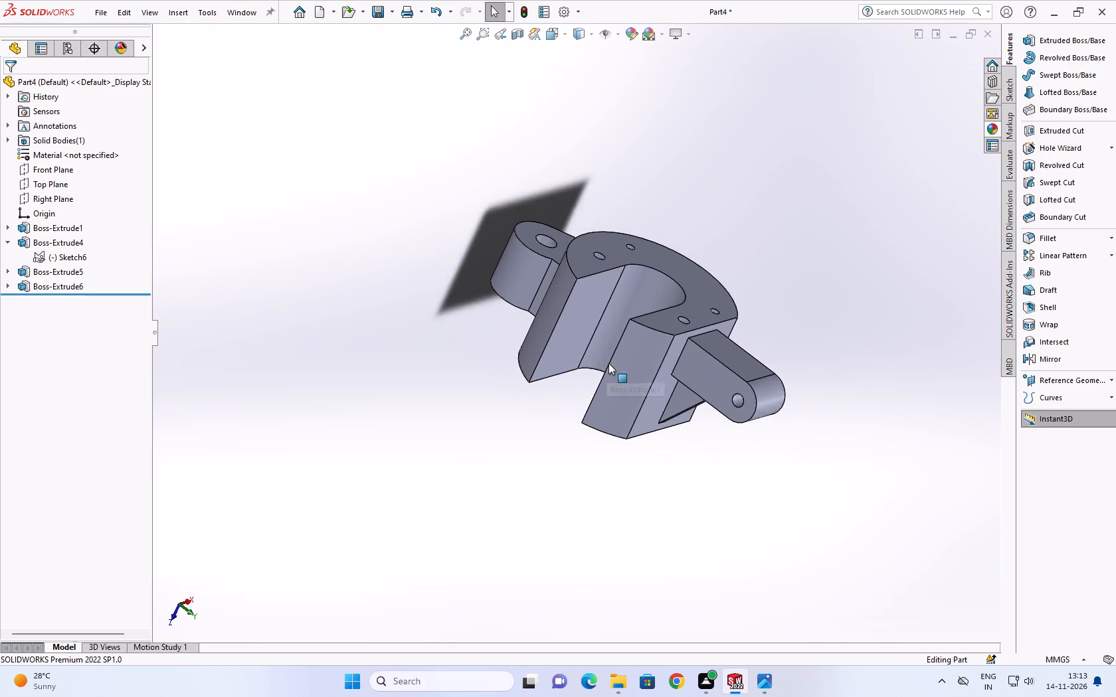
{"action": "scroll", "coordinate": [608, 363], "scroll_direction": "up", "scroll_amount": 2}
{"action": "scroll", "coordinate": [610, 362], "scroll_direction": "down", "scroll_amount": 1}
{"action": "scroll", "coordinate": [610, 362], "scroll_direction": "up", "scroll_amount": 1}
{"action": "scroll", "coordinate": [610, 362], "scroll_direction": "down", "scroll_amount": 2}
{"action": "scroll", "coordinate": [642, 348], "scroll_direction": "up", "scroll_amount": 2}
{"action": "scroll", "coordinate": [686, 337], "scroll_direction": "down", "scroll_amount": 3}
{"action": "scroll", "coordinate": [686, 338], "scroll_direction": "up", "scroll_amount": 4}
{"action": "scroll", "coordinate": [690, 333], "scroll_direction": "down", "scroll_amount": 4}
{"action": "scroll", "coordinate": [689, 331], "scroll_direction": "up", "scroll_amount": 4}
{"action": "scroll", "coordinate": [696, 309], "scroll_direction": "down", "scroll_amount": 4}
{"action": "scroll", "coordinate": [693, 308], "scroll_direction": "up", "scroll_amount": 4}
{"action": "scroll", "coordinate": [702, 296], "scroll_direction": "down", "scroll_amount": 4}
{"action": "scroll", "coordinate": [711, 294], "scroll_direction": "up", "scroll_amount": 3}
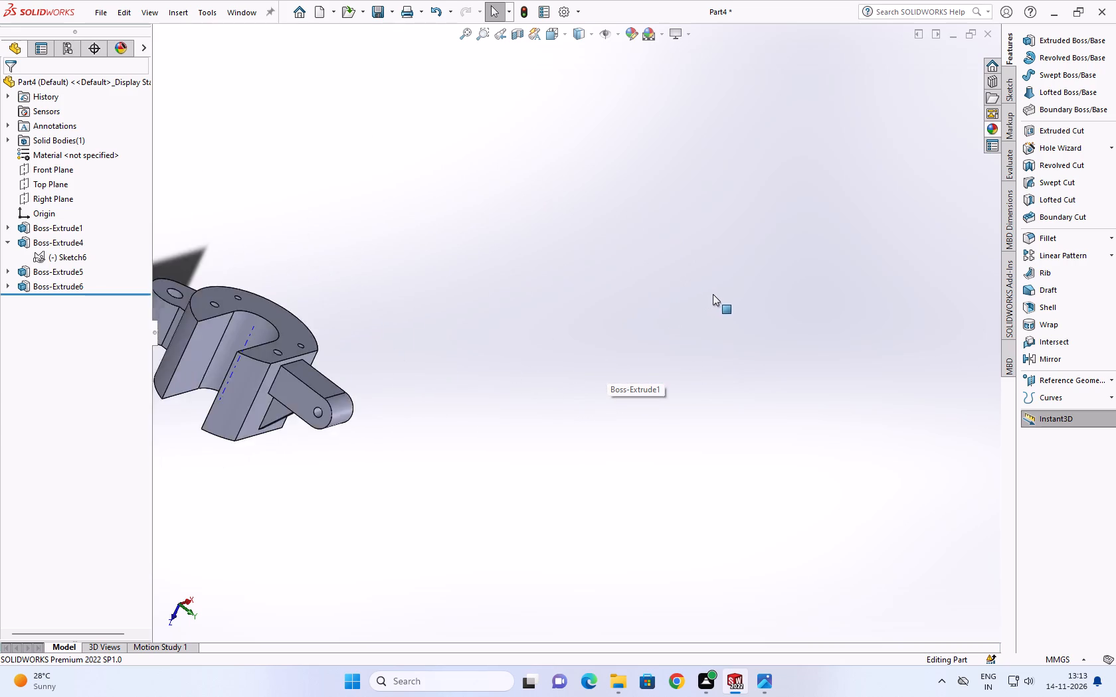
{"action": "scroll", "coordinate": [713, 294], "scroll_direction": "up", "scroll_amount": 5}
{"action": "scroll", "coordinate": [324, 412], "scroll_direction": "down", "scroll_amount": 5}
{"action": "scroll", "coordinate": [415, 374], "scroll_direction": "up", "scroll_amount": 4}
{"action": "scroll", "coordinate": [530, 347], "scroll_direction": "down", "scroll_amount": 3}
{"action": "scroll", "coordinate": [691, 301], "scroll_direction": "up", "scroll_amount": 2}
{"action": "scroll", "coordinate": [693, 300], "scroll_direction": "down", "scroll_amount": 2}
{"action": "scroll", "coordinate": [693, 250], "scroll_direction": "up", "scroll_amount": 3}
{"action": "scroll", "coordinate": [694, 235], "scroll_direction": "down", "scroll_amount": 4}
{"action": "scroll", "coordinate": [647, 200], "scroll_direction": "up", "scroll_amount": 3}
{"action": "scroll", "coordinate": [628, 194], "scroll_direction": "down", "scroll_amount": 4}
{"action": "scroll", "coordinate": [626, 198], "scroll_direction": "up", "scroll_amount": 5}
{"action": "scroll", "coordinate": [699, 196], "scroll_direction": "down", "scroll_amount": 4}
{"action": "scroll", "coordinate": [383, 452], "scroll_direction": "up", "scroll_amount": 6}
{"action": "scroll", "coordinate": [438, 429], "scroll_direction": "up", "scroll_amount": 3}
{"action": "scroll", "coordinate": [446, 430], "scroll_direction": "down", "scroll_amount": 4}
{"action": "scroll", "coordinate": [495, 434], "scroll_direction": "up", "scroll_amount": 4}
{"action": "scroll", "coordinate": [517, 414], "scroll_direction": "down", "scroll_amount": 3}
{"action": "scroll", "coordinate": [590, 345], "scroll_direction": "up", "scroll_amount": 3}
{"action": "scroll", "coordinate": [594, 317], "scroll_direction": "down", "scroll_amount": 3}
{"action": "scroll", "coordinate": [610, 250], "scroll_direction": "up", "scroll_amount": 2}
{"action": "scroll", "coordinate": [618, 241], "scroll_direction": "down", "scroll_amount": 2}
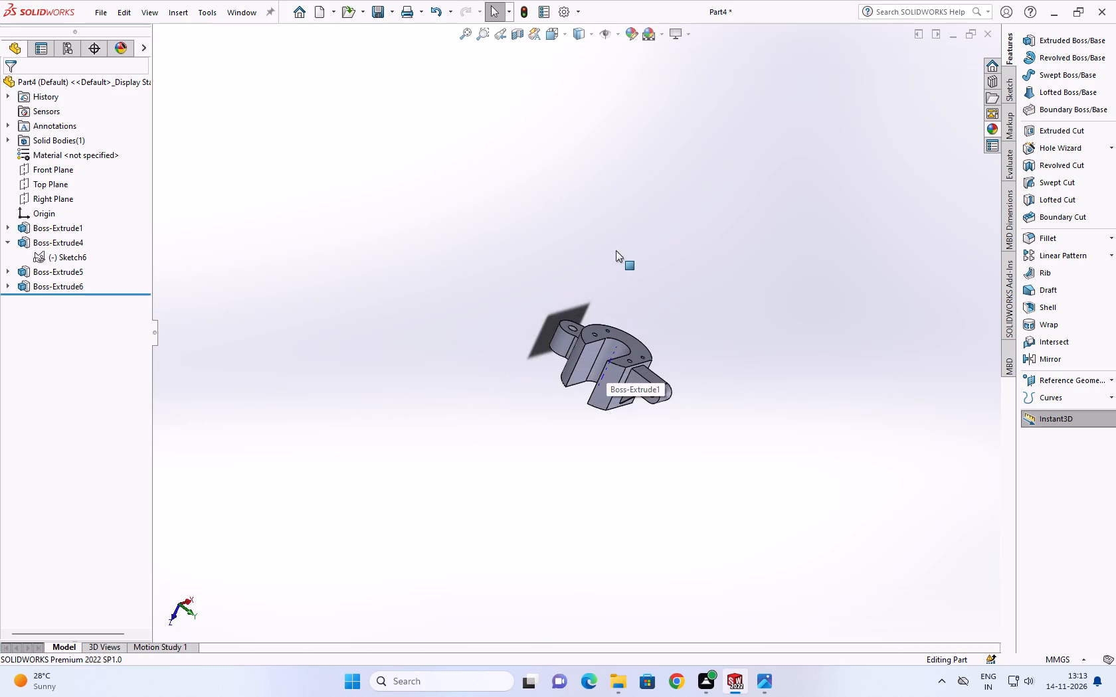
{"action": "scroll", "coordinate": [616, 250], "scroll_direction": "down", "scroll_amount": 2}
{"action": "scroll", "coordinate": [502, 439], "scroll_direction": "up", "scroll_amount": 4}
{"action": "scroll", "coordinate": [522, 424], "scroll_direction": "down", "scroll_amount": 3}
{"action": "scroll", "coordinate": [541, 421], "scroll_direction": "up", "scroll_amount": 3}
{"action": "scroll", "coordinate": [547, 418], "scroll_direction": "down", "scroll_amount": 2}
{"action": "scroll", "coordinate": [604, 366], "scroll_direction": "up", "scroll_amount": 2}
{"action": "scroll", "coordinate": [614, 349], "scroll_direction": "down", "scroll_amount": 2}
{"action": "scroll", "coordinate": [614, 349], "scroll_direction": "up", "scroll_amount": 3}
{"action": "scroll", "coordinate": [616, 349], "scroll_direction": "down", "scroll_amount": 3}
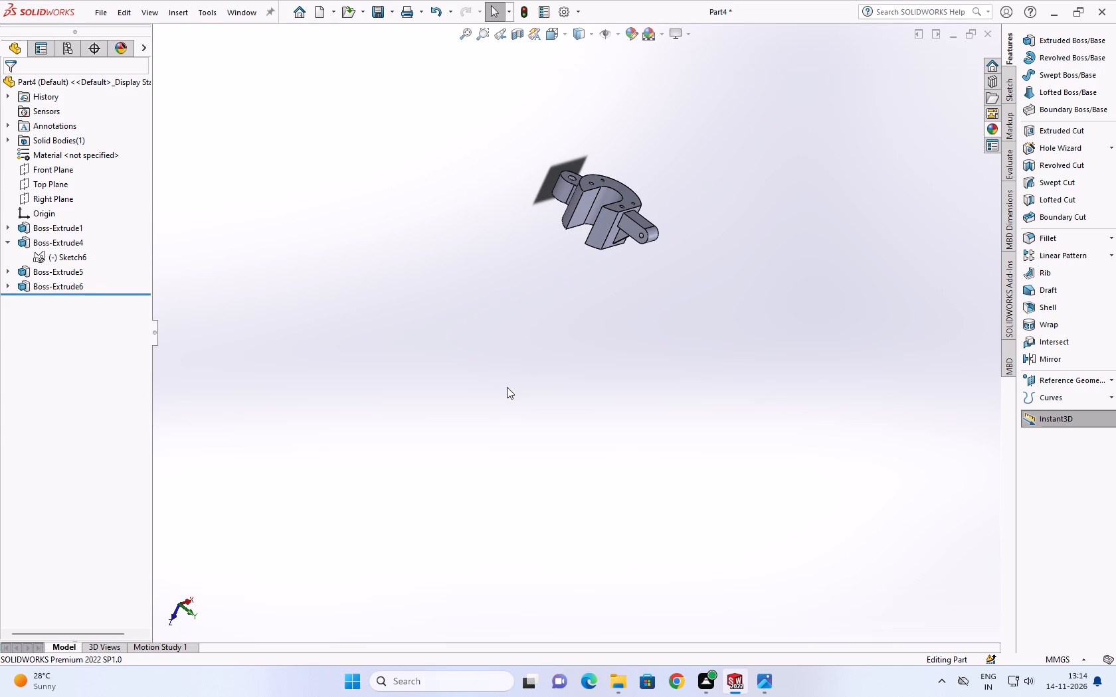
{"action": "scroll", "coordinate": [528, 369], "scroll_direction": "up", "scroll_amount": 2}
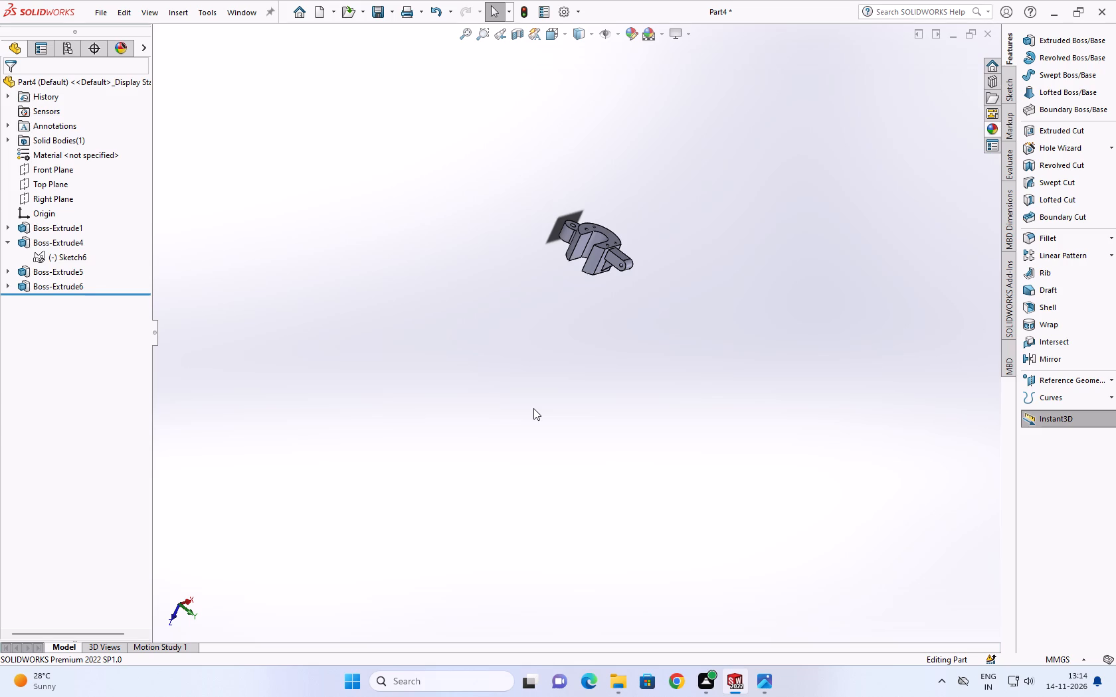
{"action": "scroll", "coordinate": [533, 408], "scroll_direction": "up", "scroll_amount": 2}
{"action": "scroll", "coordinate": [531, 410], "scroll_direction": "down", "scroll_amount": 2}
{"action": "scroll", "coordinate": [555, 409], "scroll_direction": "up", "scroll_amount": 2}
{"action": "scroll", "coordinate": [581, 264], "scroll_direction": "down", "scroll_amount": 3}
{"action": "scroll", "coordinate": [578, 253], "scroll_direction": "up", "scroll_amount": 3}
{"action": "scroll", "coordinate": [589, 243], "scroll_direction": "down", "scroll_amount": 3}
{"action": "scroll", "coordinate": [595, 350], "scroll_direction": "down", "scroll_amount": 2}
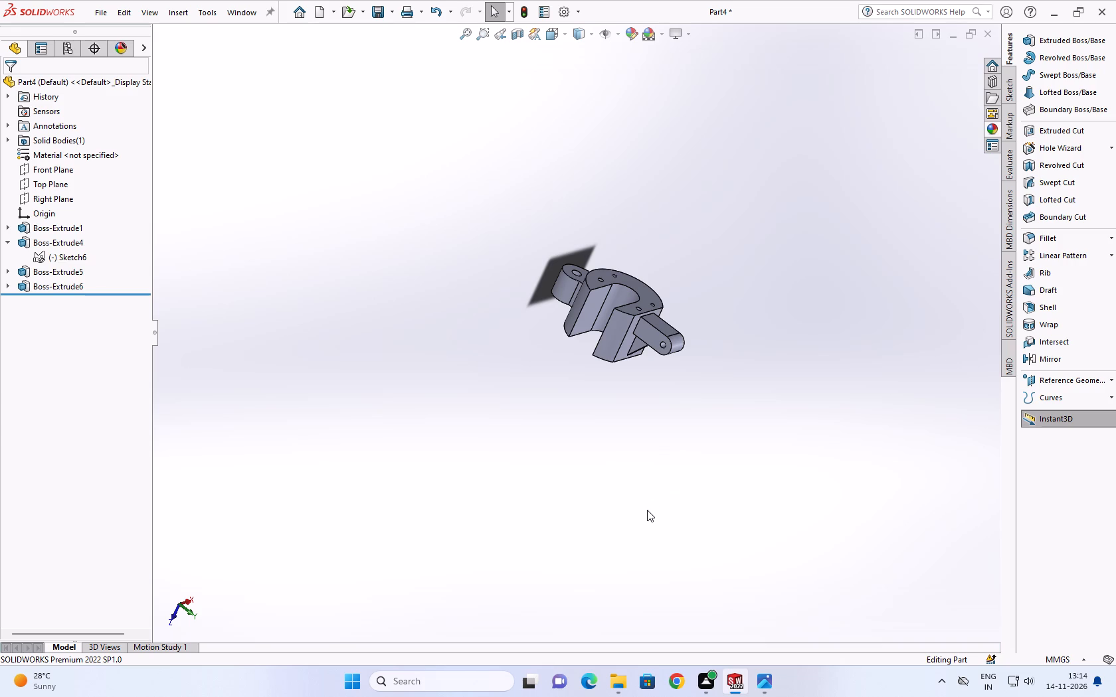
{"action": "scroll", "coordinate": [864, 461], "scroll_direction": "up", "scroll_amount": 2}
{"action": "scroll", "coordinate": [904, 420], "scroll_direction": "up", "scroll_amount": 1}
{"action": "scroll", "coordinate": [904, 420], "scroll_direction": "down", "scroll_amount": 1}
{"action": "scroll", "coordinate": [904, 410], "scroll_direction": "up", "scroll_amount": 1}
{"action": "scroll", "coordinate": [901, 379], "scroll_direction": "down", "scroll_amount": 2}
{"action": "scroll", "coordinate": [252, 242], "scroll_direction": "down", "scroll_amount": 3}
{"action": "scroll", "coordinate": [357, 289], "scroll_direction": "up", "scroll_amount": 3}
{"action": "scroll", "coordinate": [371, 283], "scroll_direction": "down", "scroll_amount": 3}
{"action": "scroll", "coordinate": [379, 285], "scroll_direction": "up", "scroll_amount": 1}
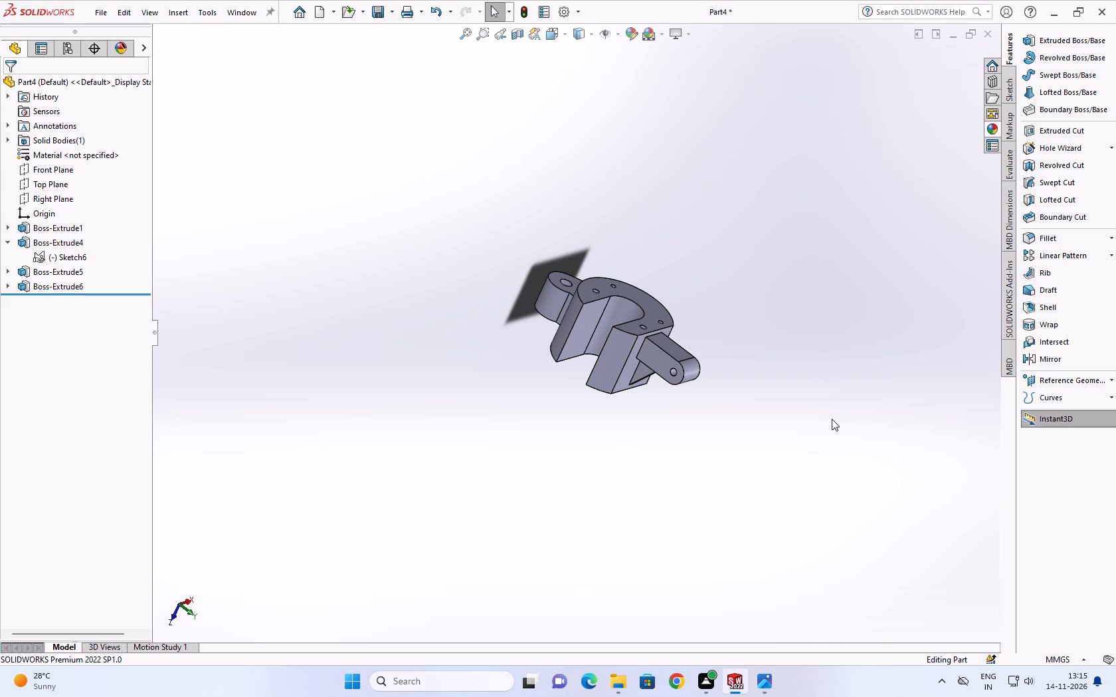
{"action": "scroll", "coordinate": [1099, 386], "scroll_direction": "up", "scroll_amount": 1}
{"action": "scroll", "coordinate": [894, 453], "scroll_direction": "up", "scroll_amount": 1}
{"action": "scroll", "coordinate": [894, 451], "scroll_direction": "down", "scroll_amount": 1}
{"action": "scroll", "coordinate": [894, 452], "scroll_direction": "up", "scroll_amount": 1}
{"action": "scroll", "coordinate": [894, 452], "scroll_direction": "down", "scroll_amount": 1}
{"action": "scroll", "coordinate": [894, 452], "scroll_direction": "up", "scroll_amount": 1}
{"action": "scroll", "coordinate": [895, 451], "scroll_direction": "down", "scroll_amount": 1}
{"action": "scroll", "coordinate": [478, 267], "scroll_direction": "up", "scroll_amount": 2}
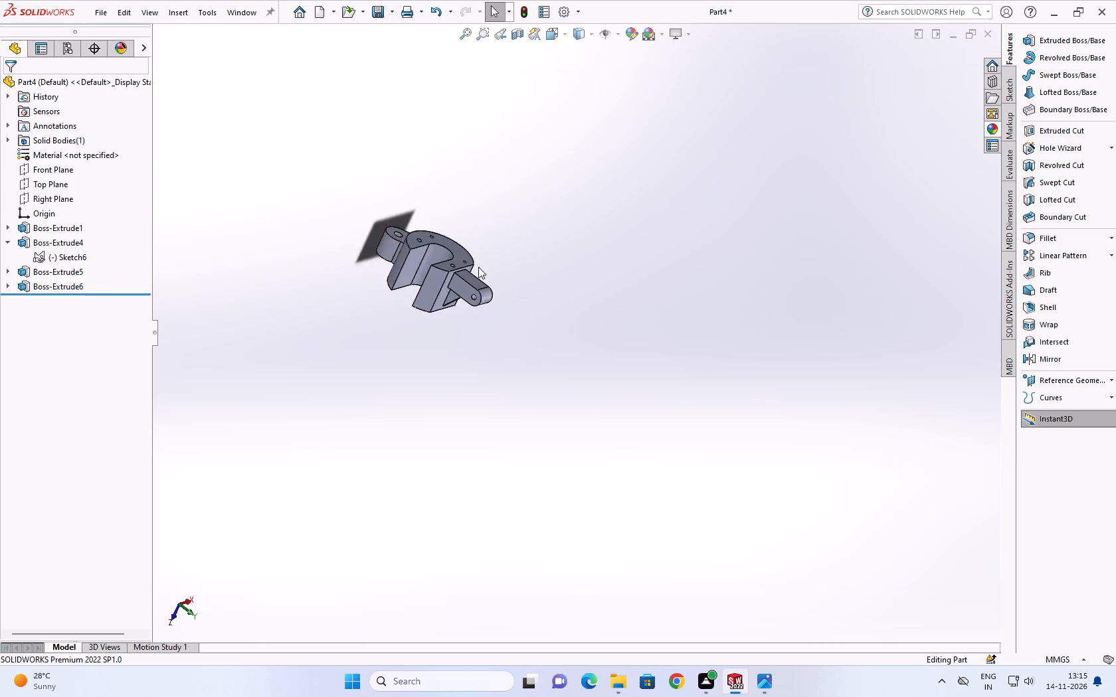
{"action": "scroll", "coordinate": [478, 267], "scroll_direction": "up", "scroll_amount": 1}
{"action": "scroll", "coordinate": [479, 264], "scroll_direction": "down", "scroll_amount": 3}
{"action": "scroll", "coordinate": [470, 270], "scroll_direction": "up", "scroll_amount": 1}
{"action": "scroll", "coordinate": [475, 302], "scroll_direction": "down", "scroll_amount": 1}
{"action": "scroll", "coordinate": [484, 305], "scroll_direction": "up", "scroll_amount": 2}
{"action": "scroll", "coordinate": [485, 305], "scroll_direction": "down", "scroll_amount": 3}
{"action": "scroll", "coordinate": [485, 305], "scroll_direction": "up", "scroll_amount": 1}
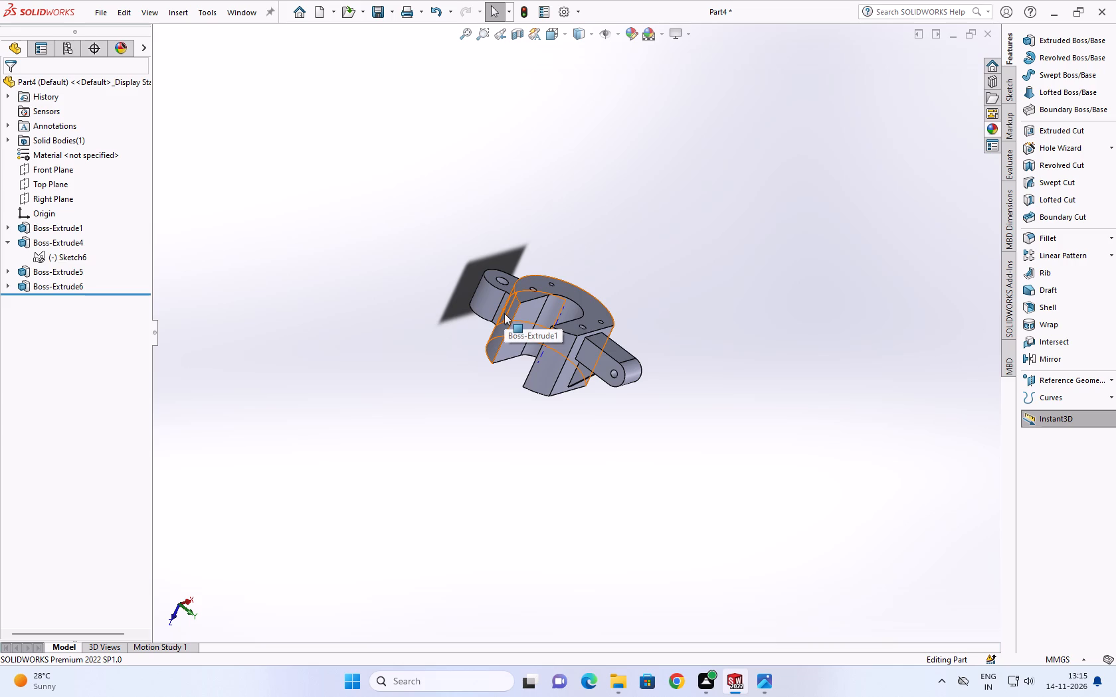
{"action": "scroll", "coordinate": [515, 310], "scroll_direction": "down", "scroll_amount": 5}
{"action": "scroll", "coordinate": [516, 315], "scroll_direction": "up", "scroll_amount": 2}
Chamfer the rims of the two small C-face holes farthest from the jaw opening at 2 mm and 45 degrees.
{"action": "middle_click_drag", "start_coordinate": [521, 321], "coordinate": [490, 428]}
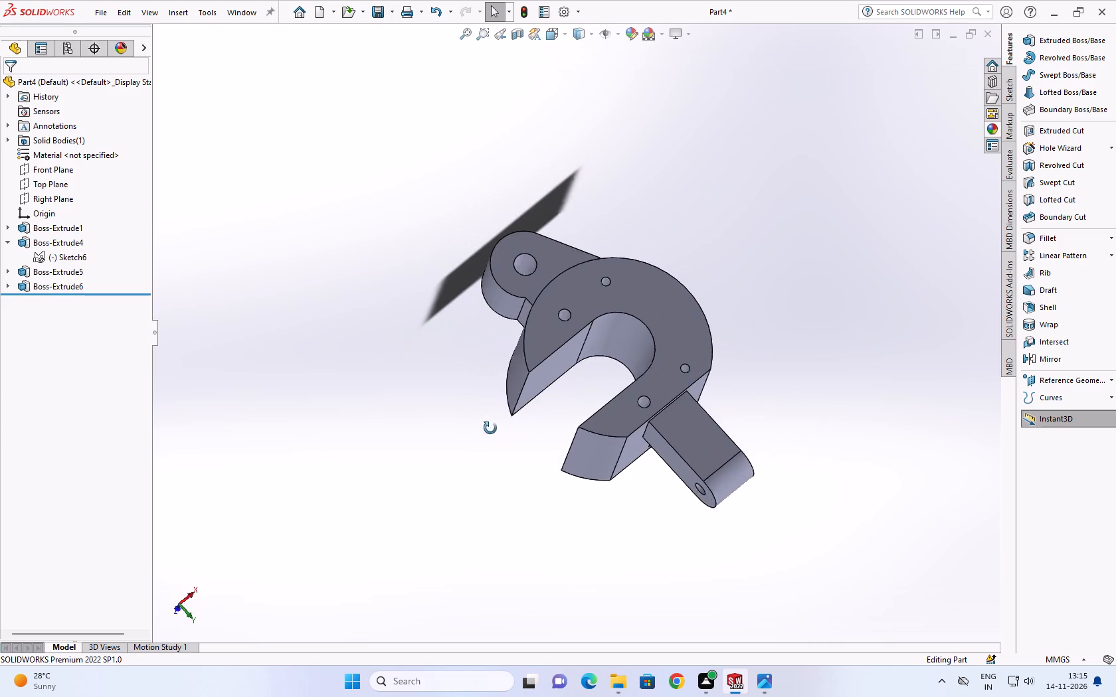
{"action": "middle_click_drag", "start_coordinate": [490, 428], "coordinate": [486, 435]}
{"action": "left_click", "coordinate": [476, 412]}
{"action": "scroll", "coordinate": [511, 391], "scroll_direction": "down", "scroll_amount": 1}
{"action": "middle_click_drag", "start_coordinate": [511, 390], "coordinate": [502, 450]}
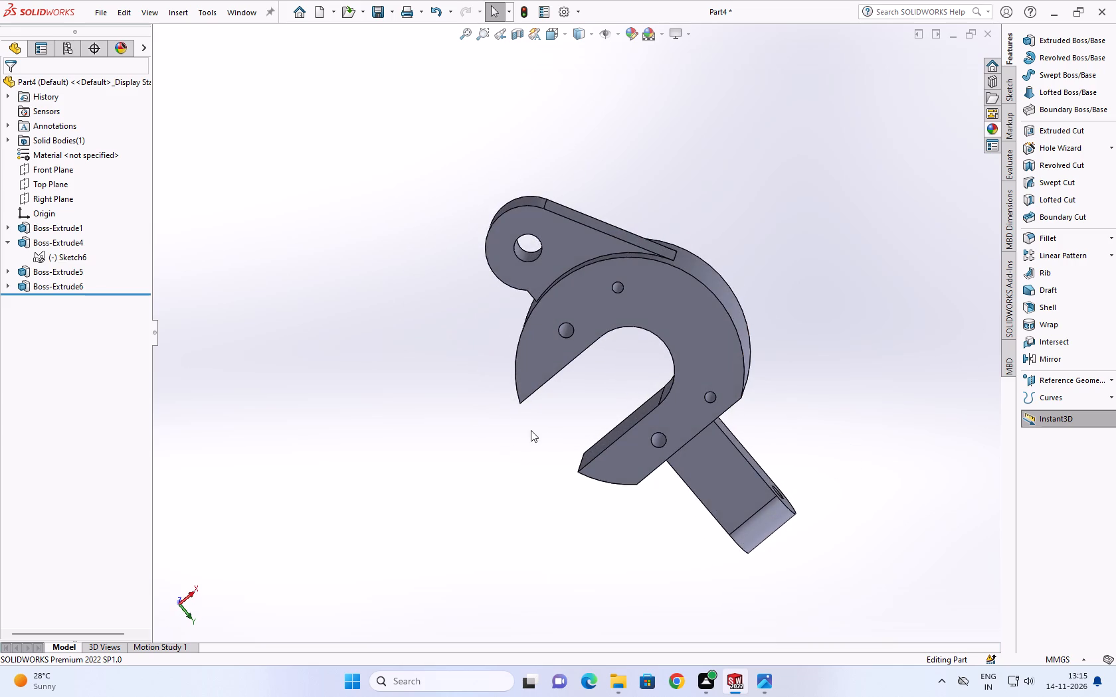
{"action": "scroll", "coordinate": [531, 430], "scroll_direction": "up", "scroll_amount": 2}
{"action": "scroll", "coordinate": [542, 422], "scroll_direction": "down", "scroll_amount": 2}
{"action": "left_click", "coordinate": [508, 424]}
{"action": "middle_click_drag", "start_coordinate": [518, 403], "coordinate": [568, 287]}
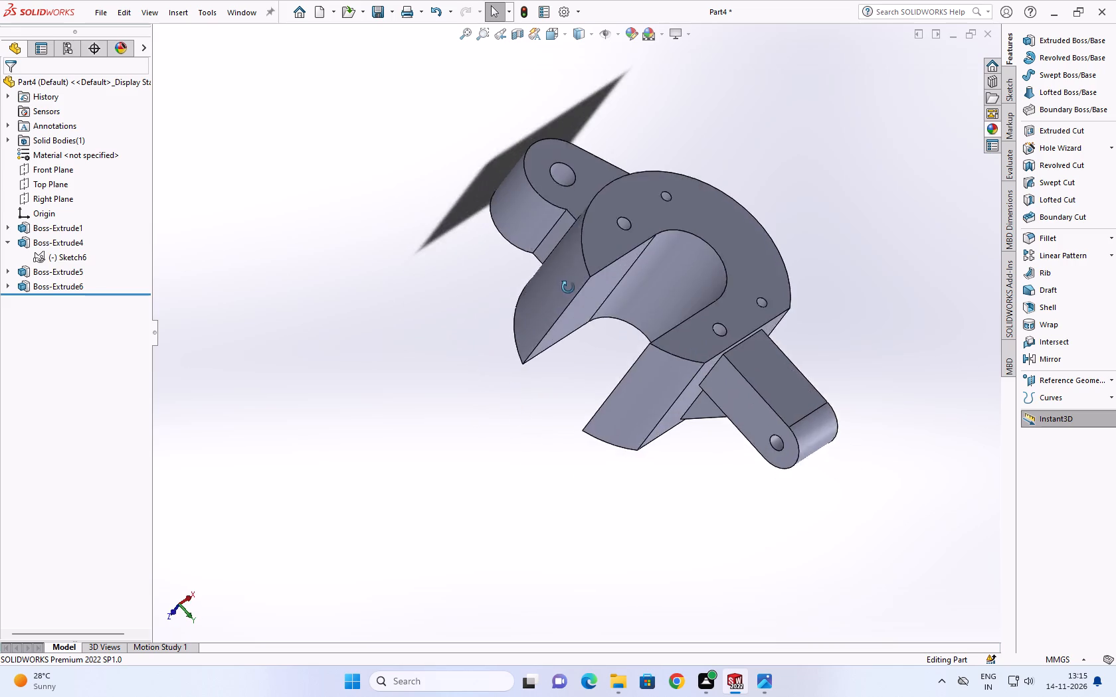
{"action": "middle_click_drag", "start_coordinate": [568, 287], "coordinate": [490, 467]}
{"action": "scroll", "coordinate": [561, 372], "scroll_direction": "down", "scroll_amount": 2}
{"action": "scroll", "coordinate": [648, 347], "scroll_direction": "down", "scroll_amount": 2}
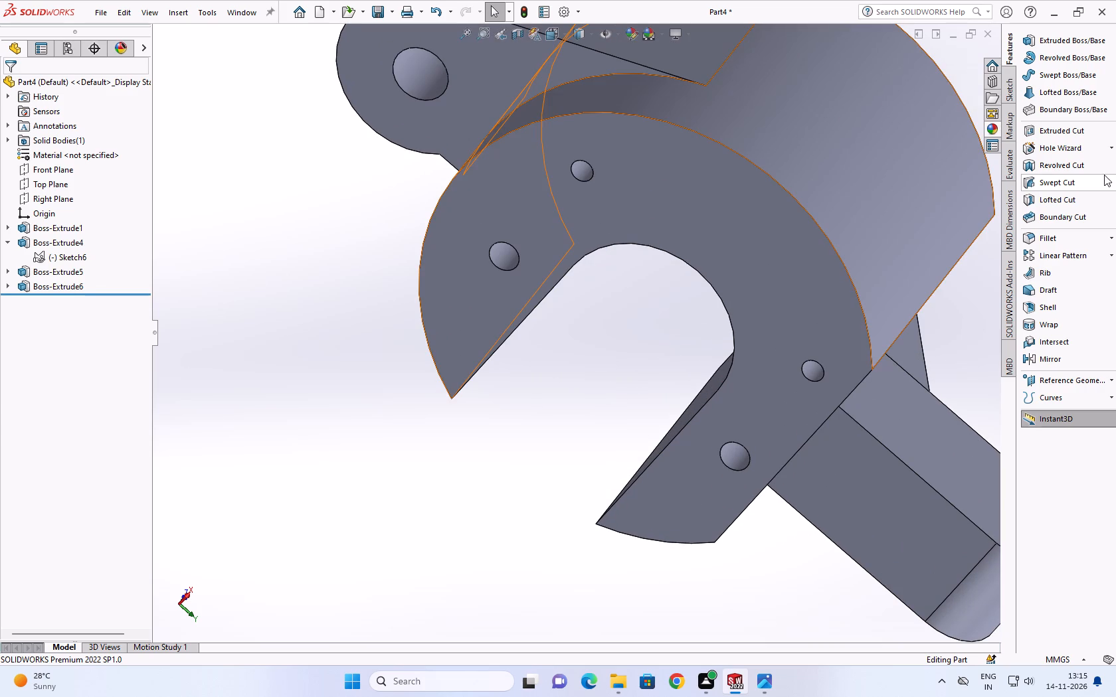
{"action": "left_click", "coordinate": [1114, 238]}
{"action": "left_click", "coordinate": [1073, 250]}
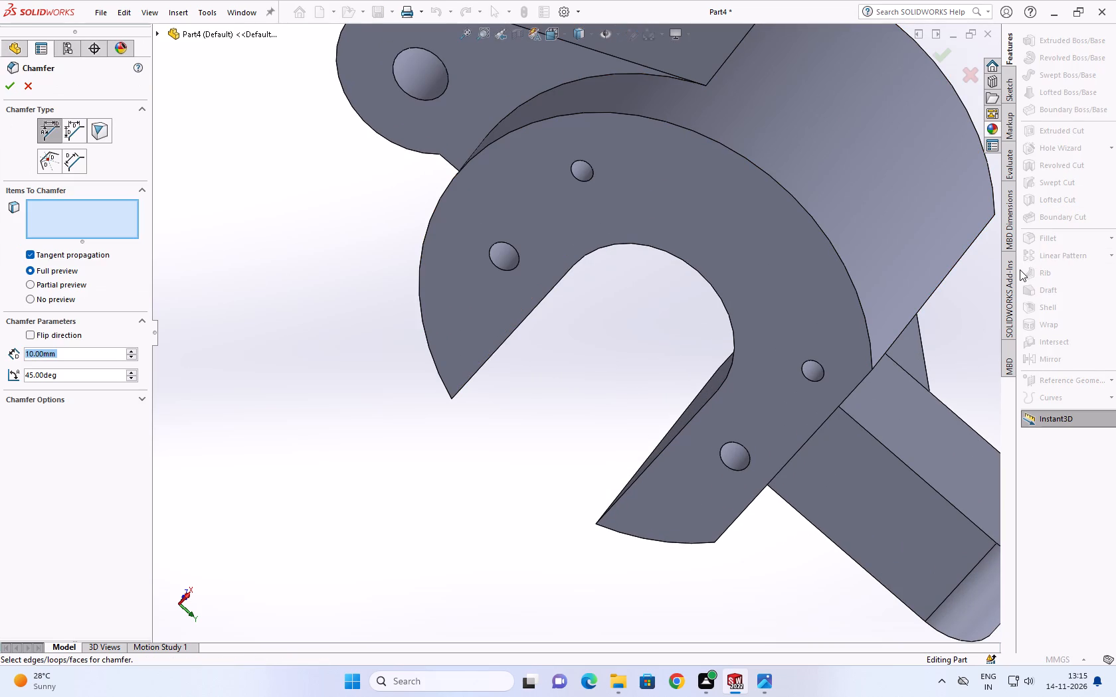
{"action": "scroll", "coordinate": [998, 290], "scroll_direction": "down", "scroll_amount": 4}
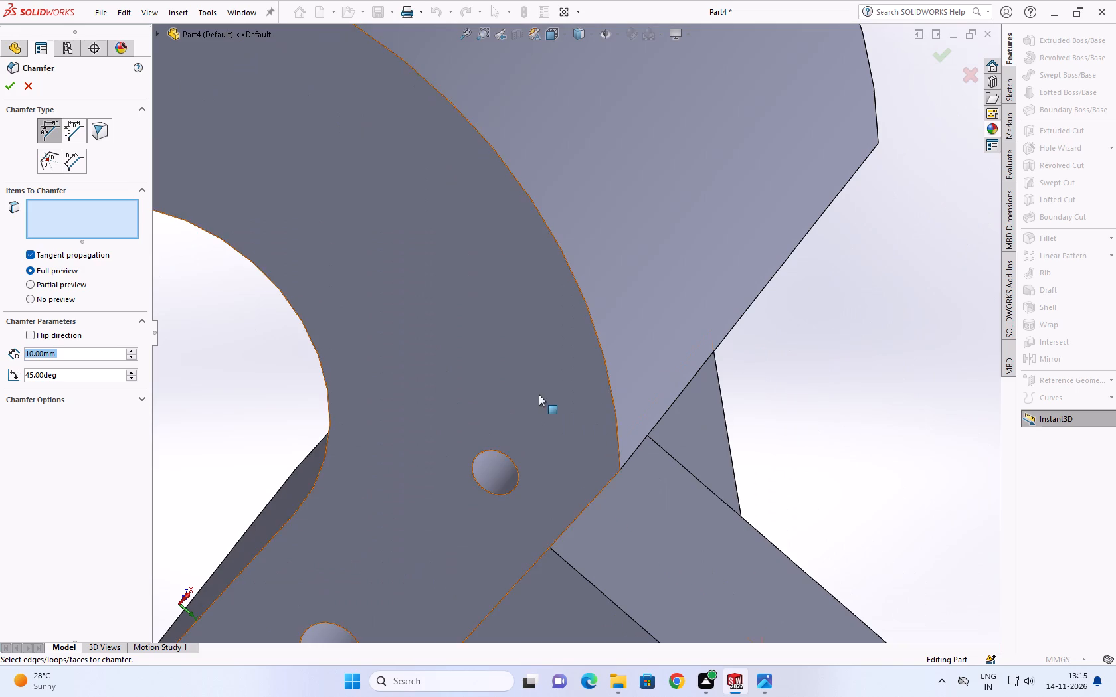
{"action": "key", "text": "1"}
{"action": "key", "text": "Return"}
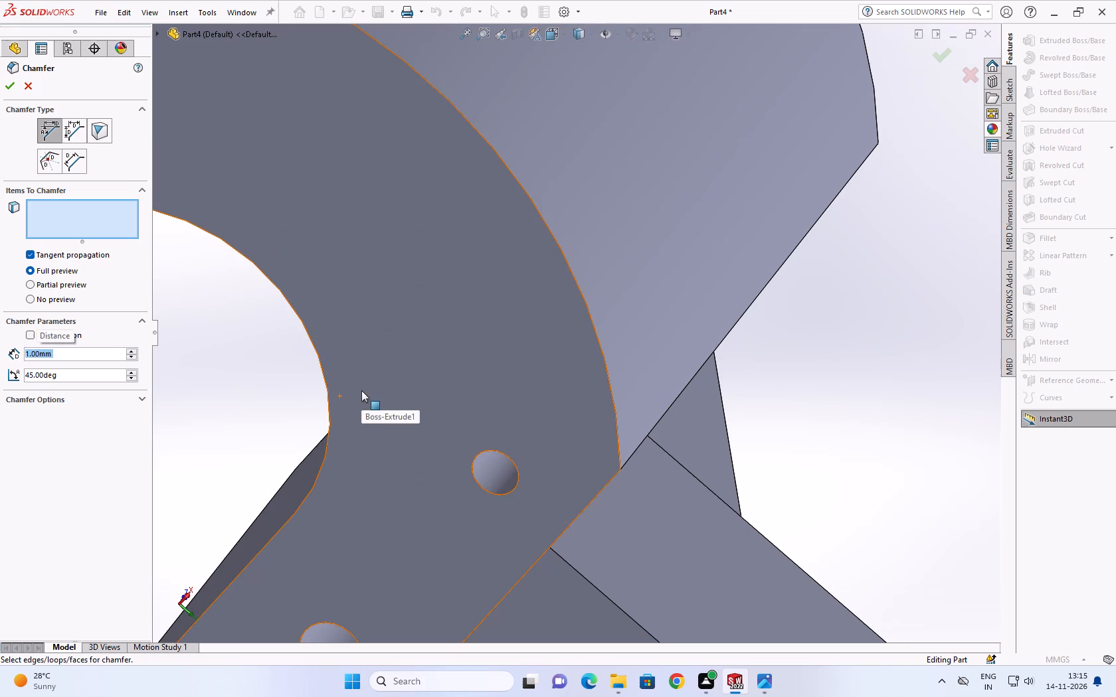
{"action": "scroll", "coordinate": [410, 461], "scroll_direction": "down", "scroll_amount": 1}
{"action": "left_click", "coordinate": [515, 492]}
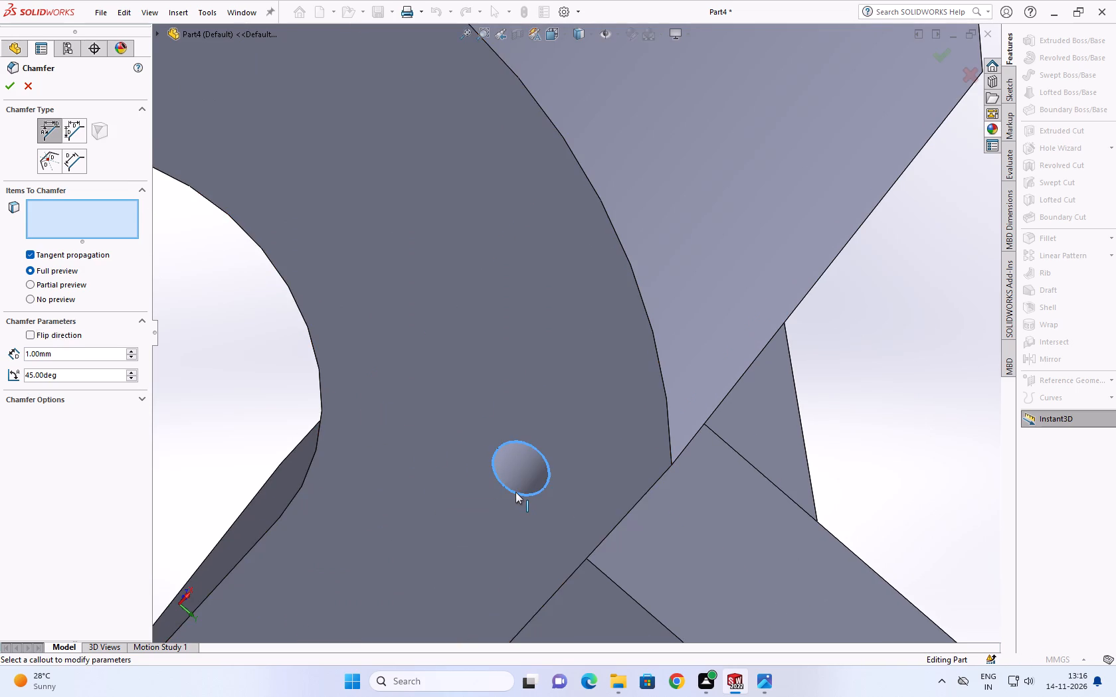
{"action": "double_click", "coordinate": [67, 357]}
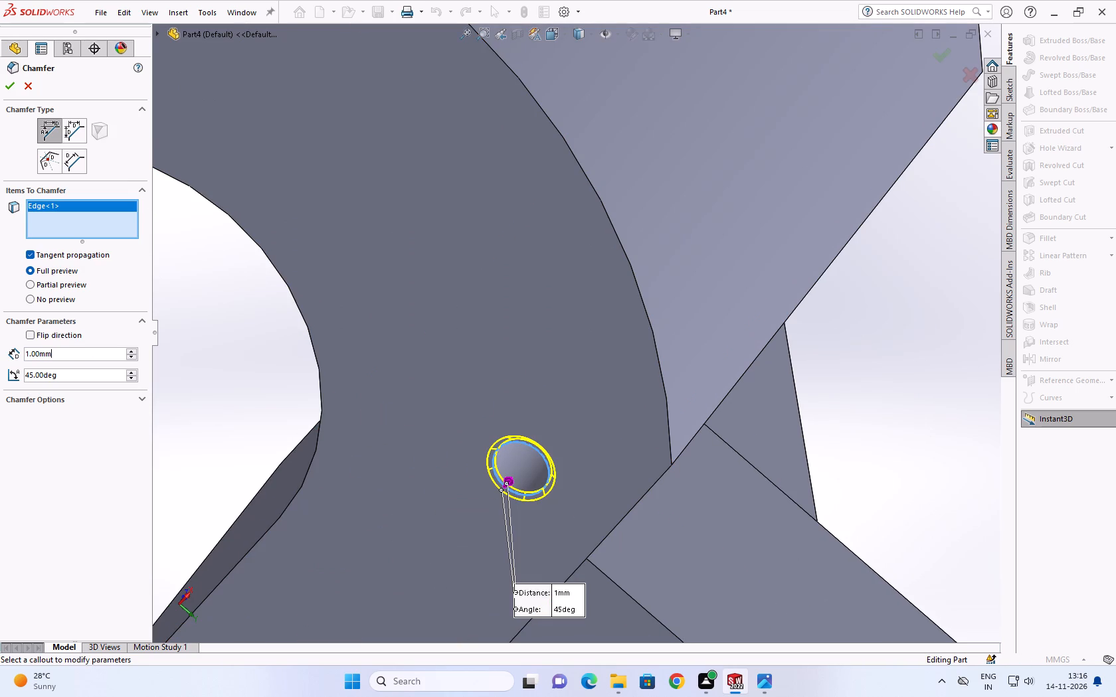
{"action": "key", "text": "2"}
{"action": "key", "text": "Return"}
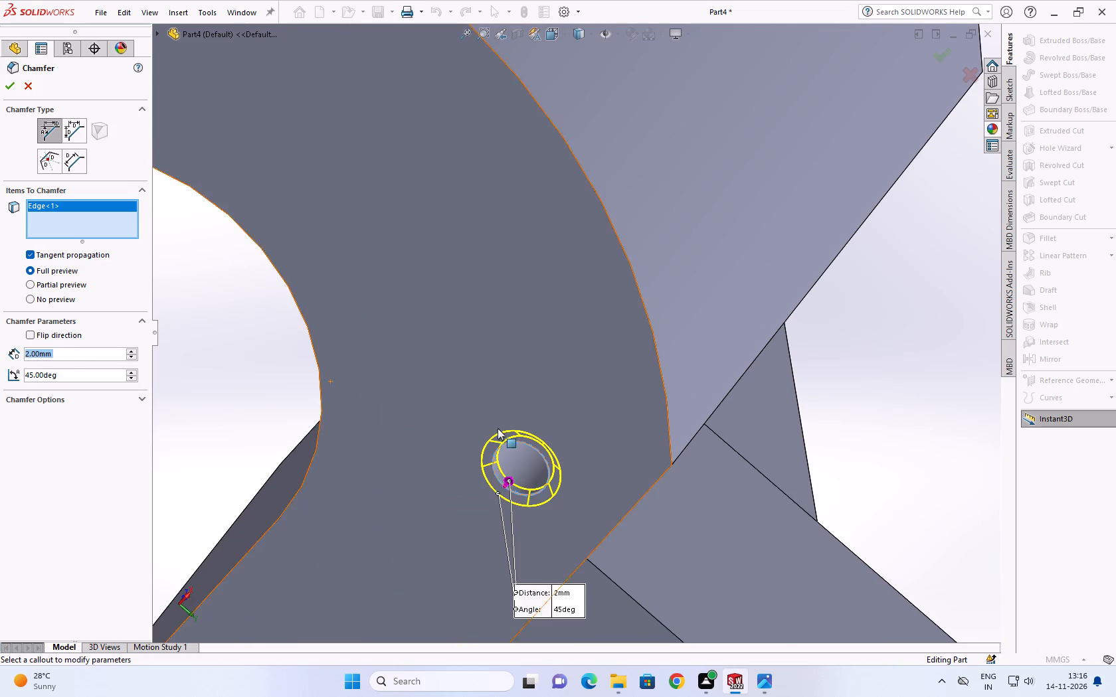
{"action": "scroll", "coordinate": [496, 428], "scroll_direction": "up", "scroll_amount": 3}
{"action": "scroll", "coordinate": [320, 220], "scroll_direction": "up", "scroll_amount": 2}
{"action": "scroll", "coordinate": [302, 182], "scroll_direction": "down", "scroll_amount": 6}
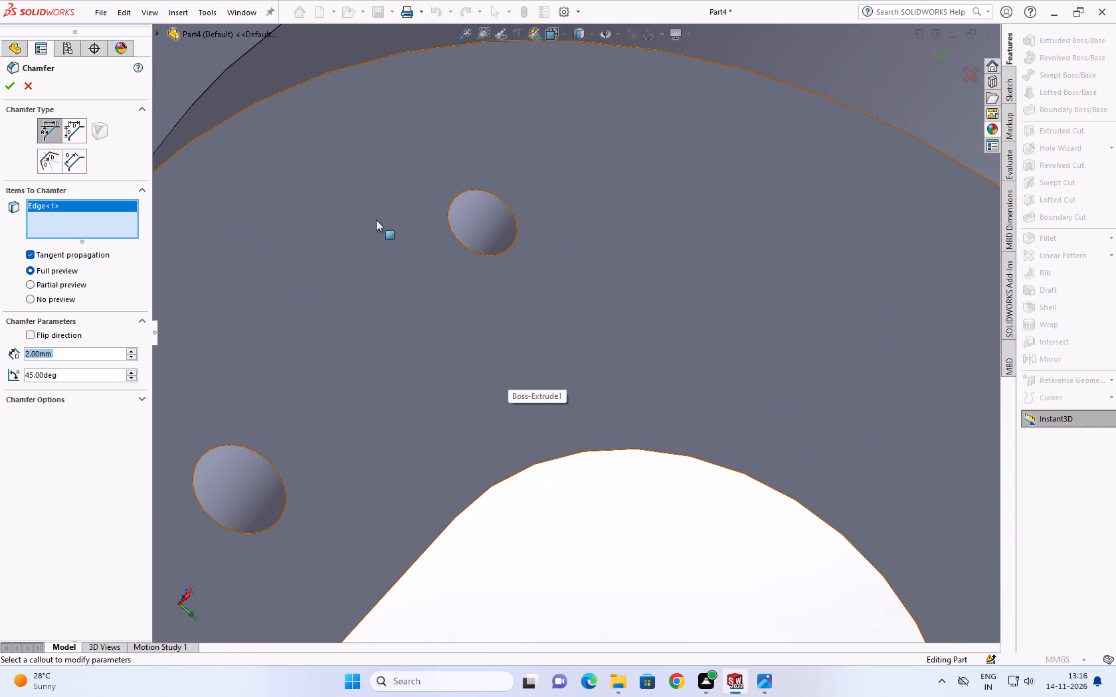
{"action": "left_click", "coordinate": [468, 247]}
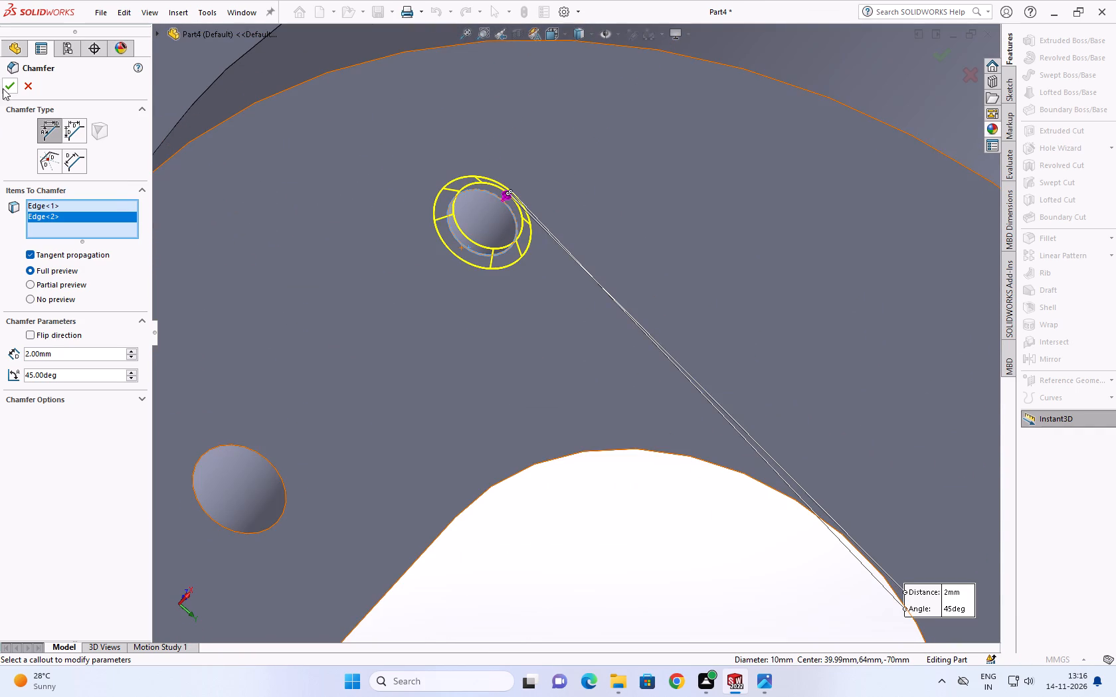
{"action": "left_click", "coordinate": [3, 84]}
Examine the chamfered hole rims and the rest of the clamp body from several sides.
{"action": "scroll", "coordinate": [424, 230], "scroll_direction": "up", "scroll_amount": 3}
{"action": "middle_click_drag", "start_coordinate": [470, 221], "coordinate": [515, 45]}
{"action": "scroll", "coordinate": [473, 216], "scroll_direction": "up", "scroll_amount": 1}
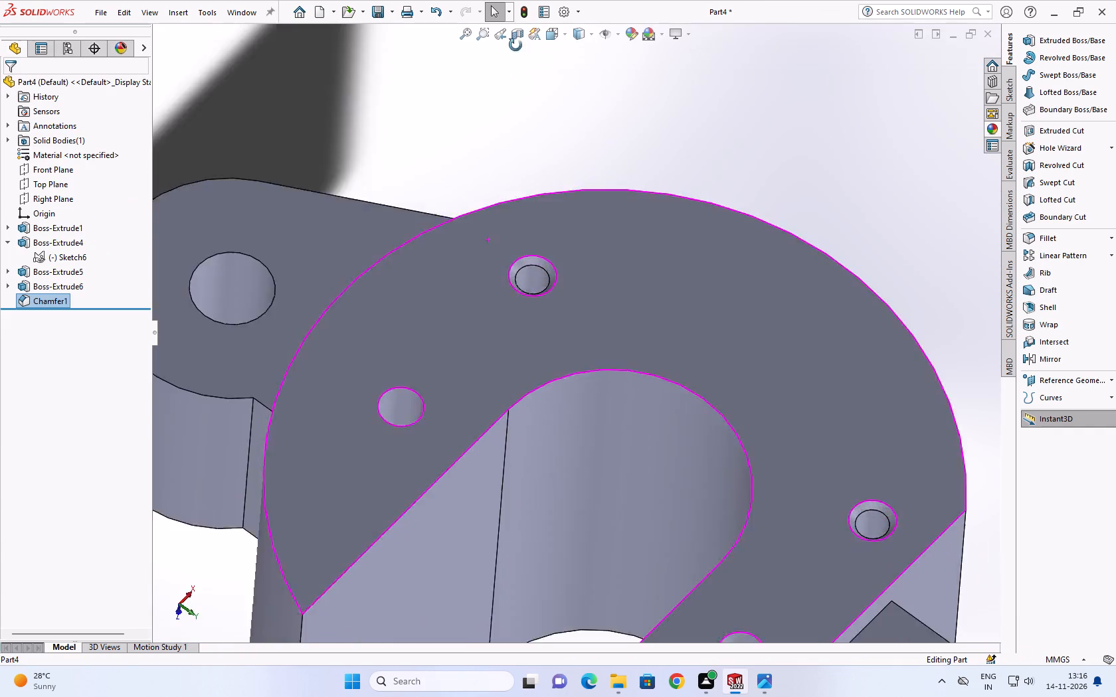
{"action": "middle_click_drag", "start_coordinate": [515, 45], "coordinate": [530, 3]}
{"action": "scroll", "coordinate": [639, 161], "scroll_direction": "up", "scroll_amount": 3}
{"action": "left_click", "coordinate": [678, 166]}
{"action": "scroll", "coordinate": [673, 214], "scroll_direction": "down", "scroll_amount": 1}
{"action": "middle_click_drag", "start_coordinate": [677, 287], "coordinate": [671, 323]}
{"action": "scroll", "coordinate": [674, 303], "scroll_direction": "down", "scroll_amount": 1}
{"action": "middle_click_drag", "start_coordinate": [671, 323], "coordinate": [903, 550]}
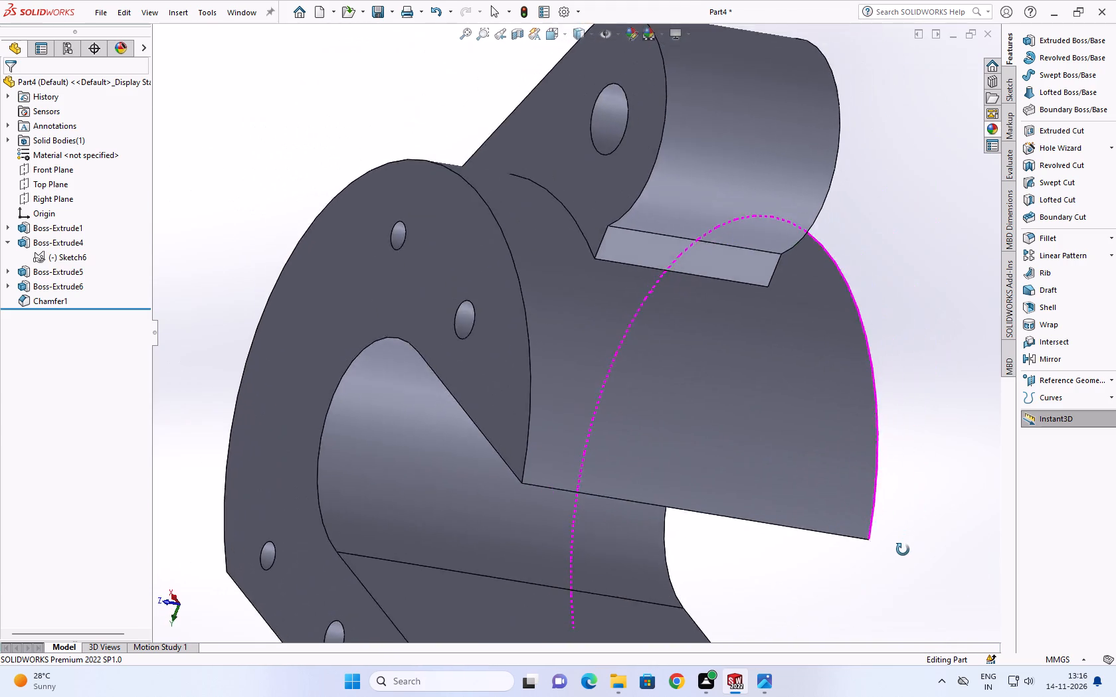
{"action": "middle_click_drag", "start_coordinate": [903, 550], "coordinate": [623, 420]}
{"action": "scroll", "coordinate": [632, 439], "scroll_direction": "up", "scroll_amount": 7}
{"action": "middle_click_drag", "start_coordinate": [611, 412], "coordinate": [805, 397]}
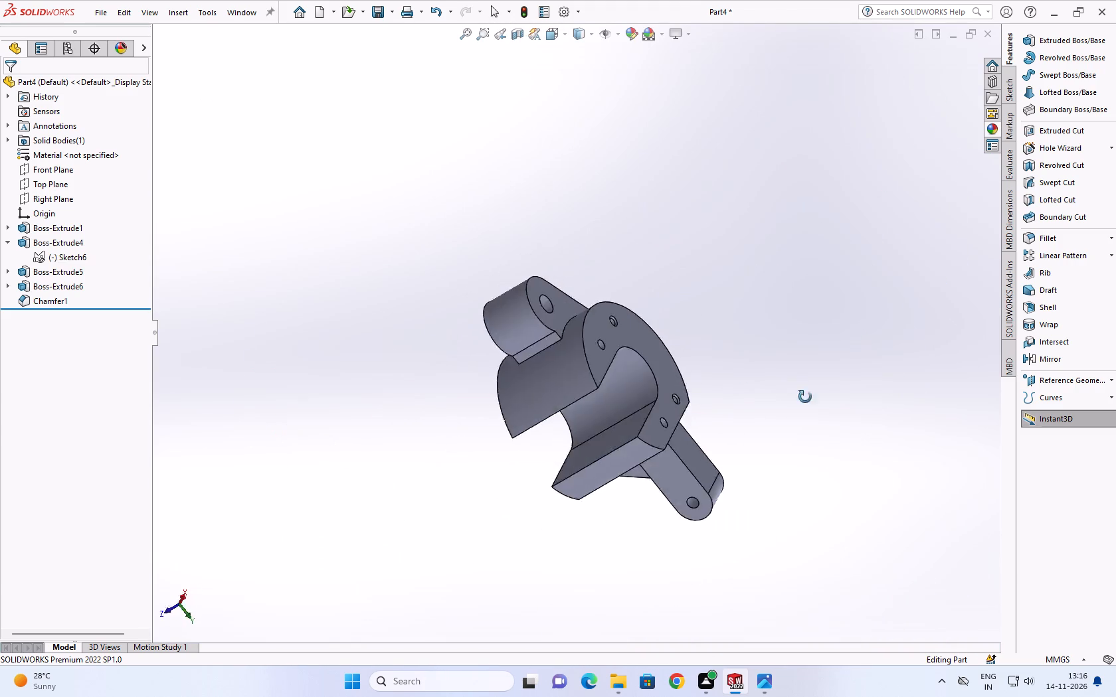
{"action": "middle_click_drag", "start_coordinate": [805, 397], "coordinate": [844, 562]}
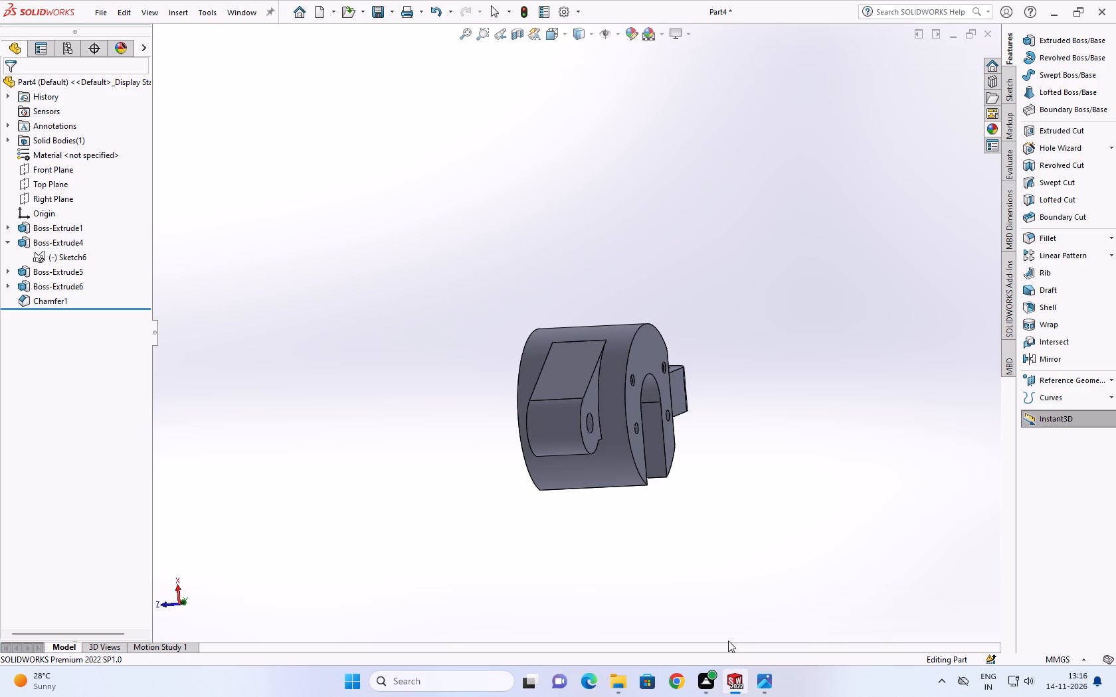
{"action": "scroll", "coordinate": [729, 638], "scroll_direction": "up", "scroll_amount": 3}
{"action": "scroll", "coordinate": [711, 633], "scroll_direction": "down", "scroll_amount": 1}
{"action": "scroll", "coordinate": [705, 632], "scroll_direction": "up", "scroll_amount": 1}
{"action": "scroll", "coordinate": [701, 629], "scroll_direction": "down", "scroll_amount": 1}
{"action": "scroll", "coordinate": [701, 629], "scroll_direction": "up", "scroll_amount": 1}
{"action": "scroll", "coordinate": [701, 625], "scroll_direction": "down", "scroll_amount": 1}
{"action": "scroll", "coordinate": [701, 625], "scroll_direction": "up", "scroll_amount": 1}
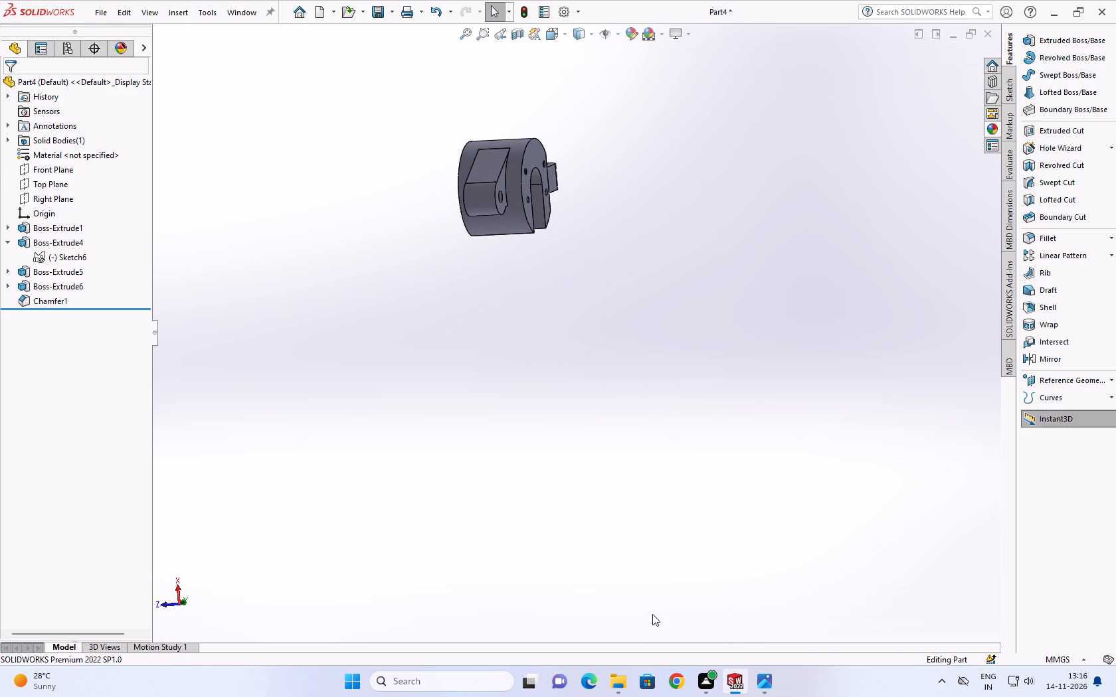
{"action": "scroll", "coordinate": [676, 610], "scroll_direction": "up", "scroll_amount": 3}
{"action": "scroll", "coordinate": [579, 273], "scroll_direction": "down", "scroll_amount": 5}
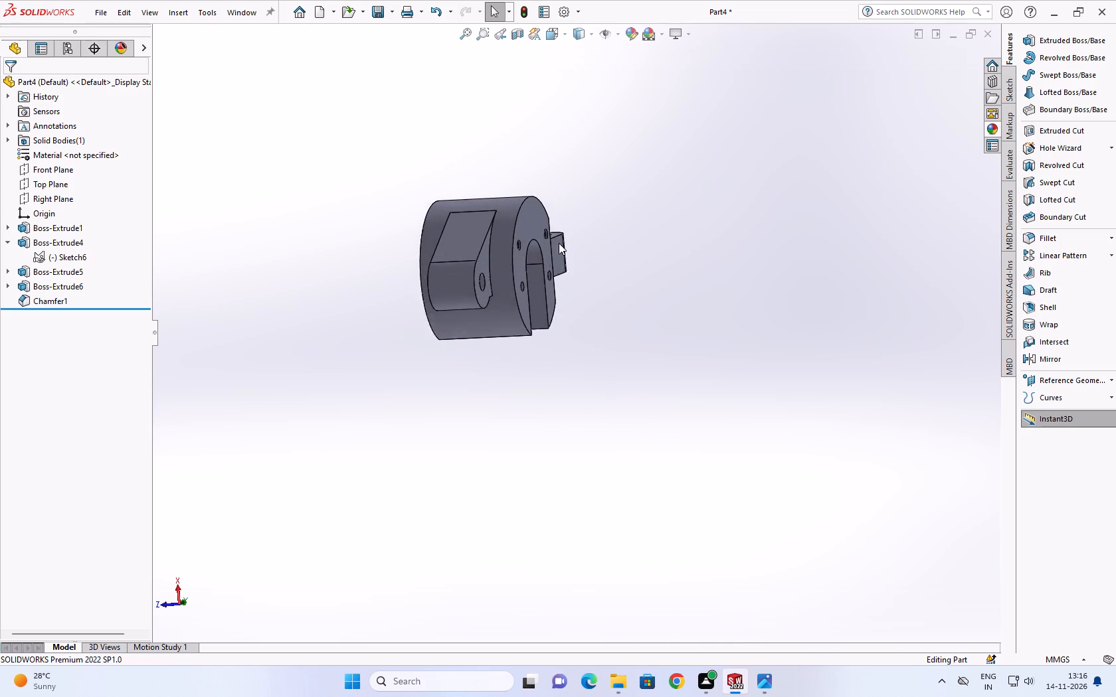
Inspect the C-shaped face up close, comparing its chamfered and plain holes and the adjoining lug.
{"action": "scroll", "coordinate": [559, 243], "scroll_direction": "down", "scroll_amount": 2}
{"action": "middle_click_drag", "start_coordinate": [554, 250], "coordinate": [409, 302]}
{"action": "scroll", "coordinate": [423, 298], "scroll_direction": "up", "scroll_amount": 2}
{"action": "scroll", "coordinate": [422, 299], "scroll_direction": "down", "scroll_amount": 3}
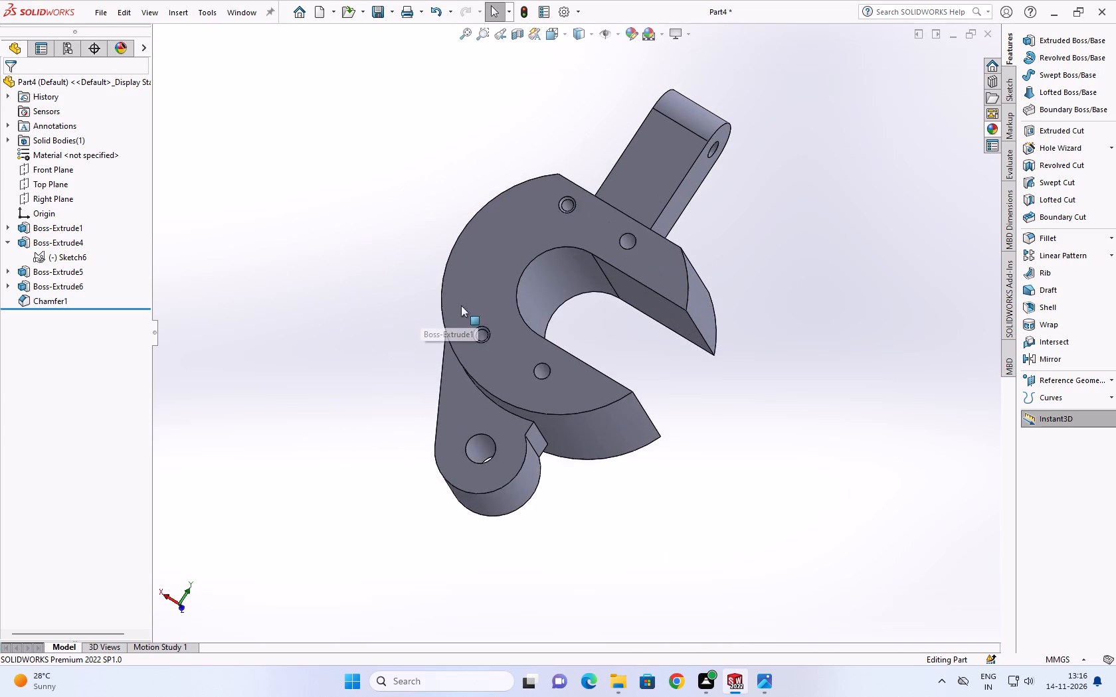
{"action": "scroll", "coordinate": [533, 286], "scroll_direction": "down", "scroll_amount": 3}
{"action": "scroll", "coordinate": [543, 328], "scroll_direction": "up", "scroll_amount": 2}
{"action": "scroll", "coordinate": [543, 328], "scroll_direction": "down", "scroll_amount": 2}
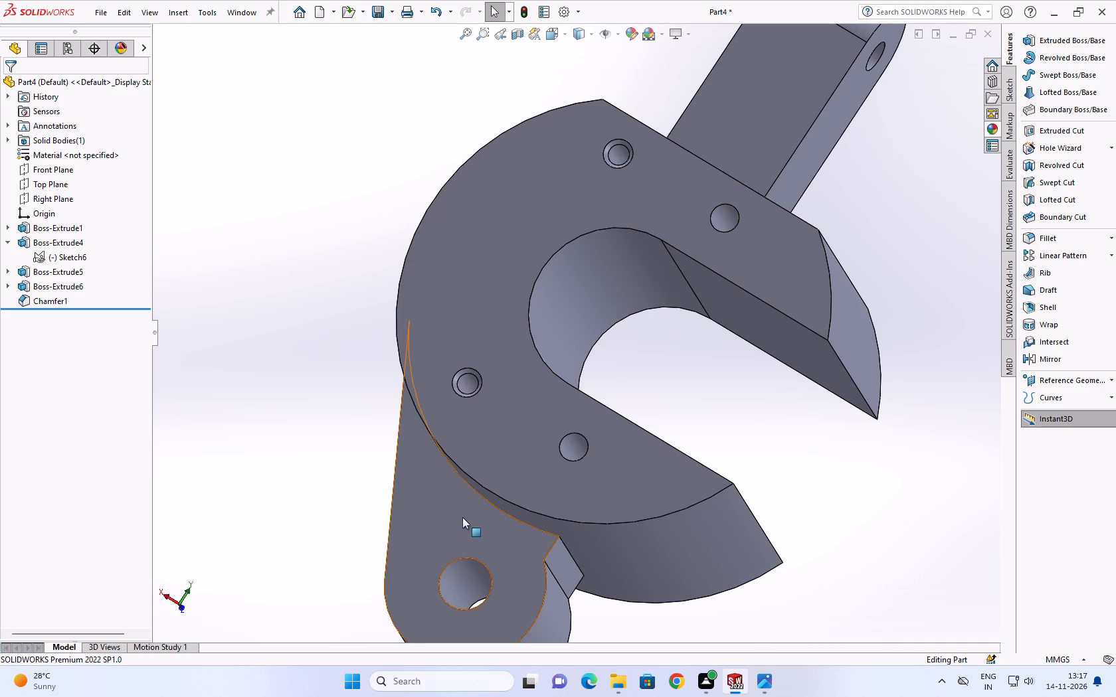
{"action": "scroll", "coordinate": [332, 486], "scroll_direction": "up", "scroll_amount": 1}
{"action": "scroll", "coordinate": [333, 484], "scroll_direction": "down", "scroll_amount": 2}
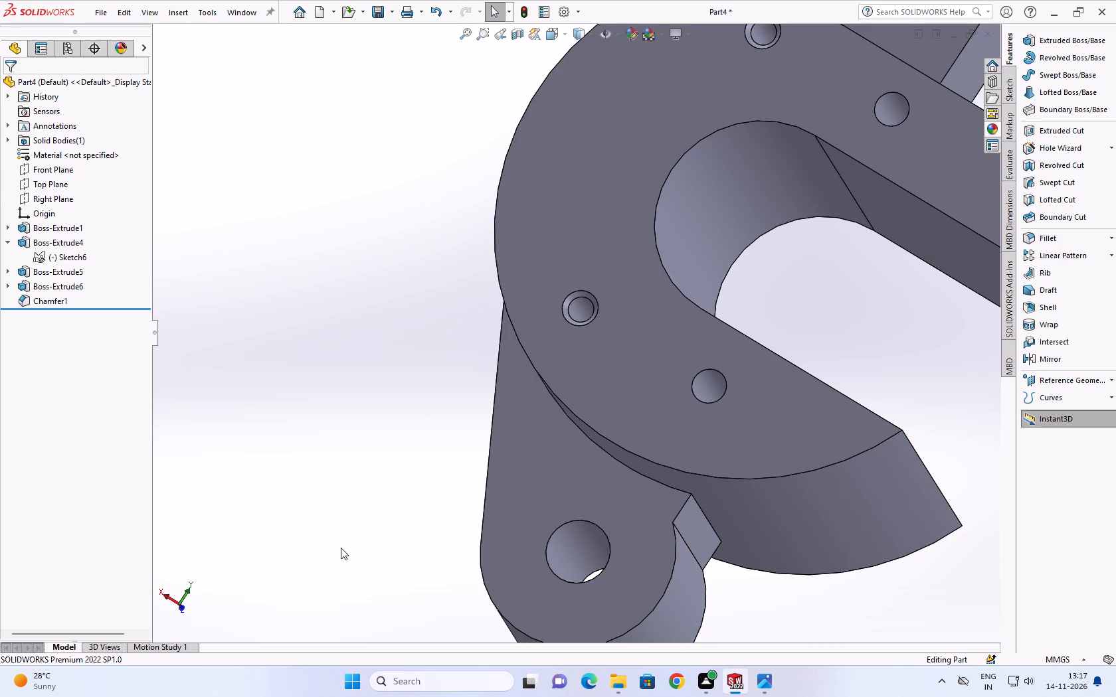
{"action": "scroll", "coordinate": [341, 548], "scroll_direction": "up", "scroll_amount": 1}
{"action": "scroll", "coordinate": [341, 548], "scroll_direction": "down", "scroll_amount": 1}
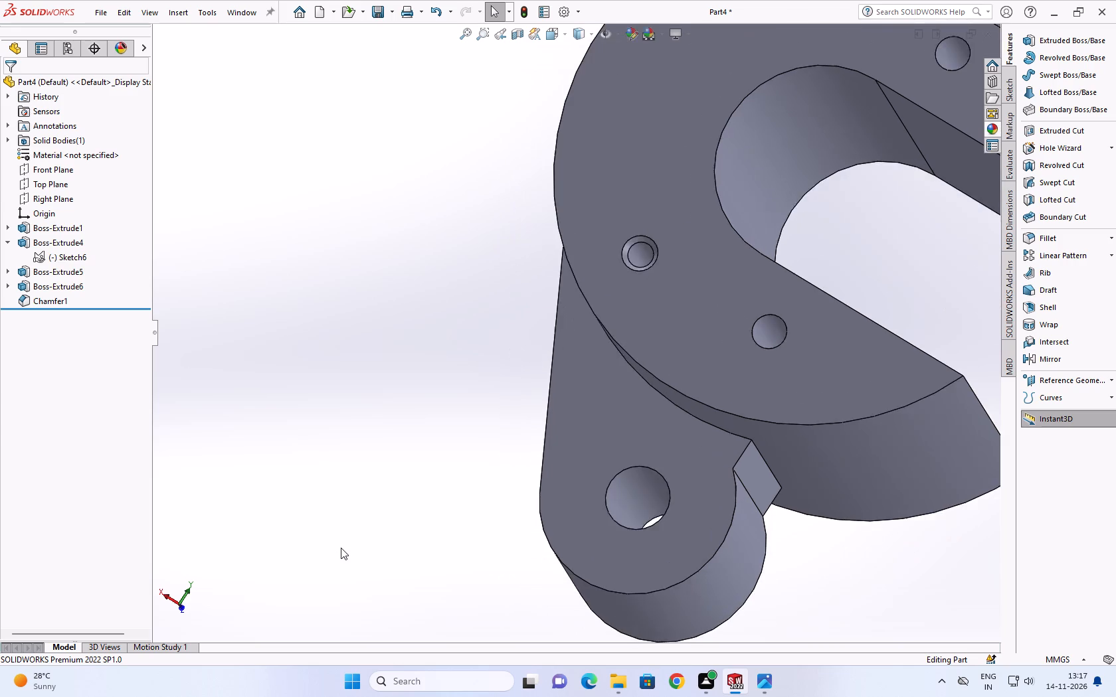
{"action": "scroll", "coordinate": [341, 548], "scroll_direction": "up", "scroll_amount": 1}
{"action": "scroll", "coordinate": [412, 519], "scroll_direction": "up", "scroll_amount": 3}
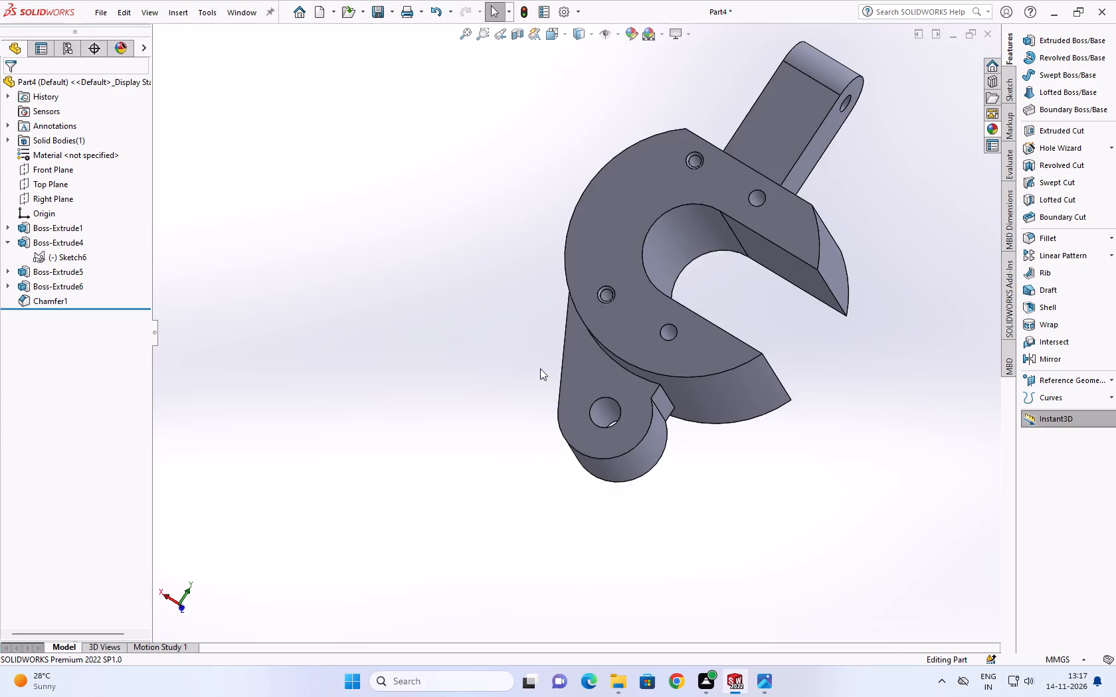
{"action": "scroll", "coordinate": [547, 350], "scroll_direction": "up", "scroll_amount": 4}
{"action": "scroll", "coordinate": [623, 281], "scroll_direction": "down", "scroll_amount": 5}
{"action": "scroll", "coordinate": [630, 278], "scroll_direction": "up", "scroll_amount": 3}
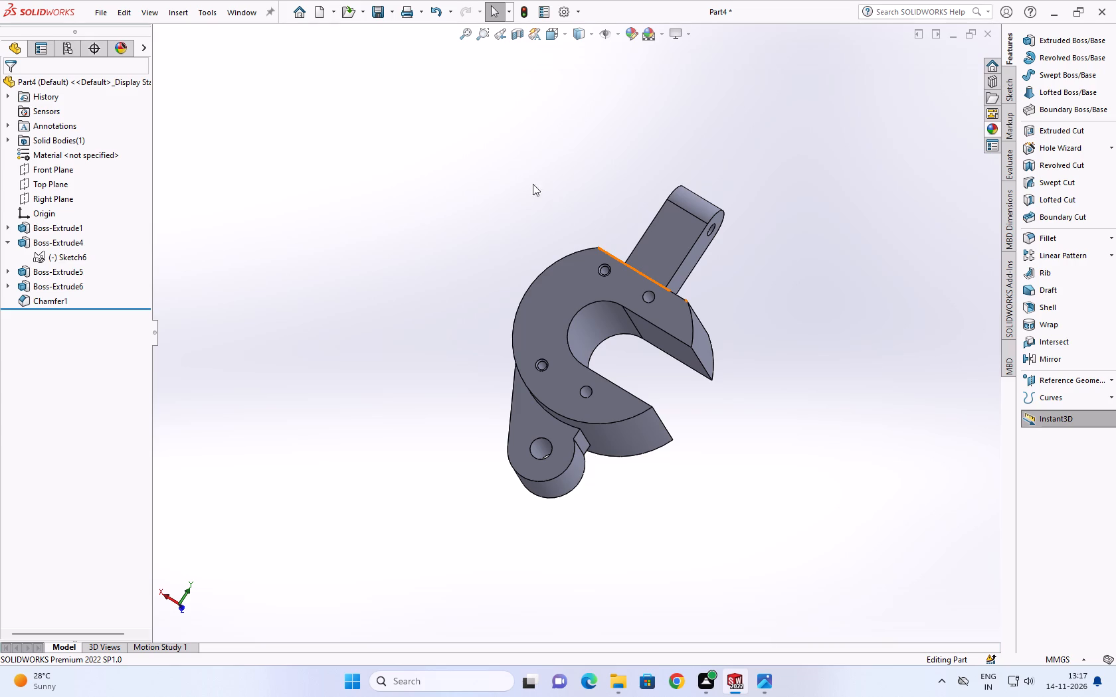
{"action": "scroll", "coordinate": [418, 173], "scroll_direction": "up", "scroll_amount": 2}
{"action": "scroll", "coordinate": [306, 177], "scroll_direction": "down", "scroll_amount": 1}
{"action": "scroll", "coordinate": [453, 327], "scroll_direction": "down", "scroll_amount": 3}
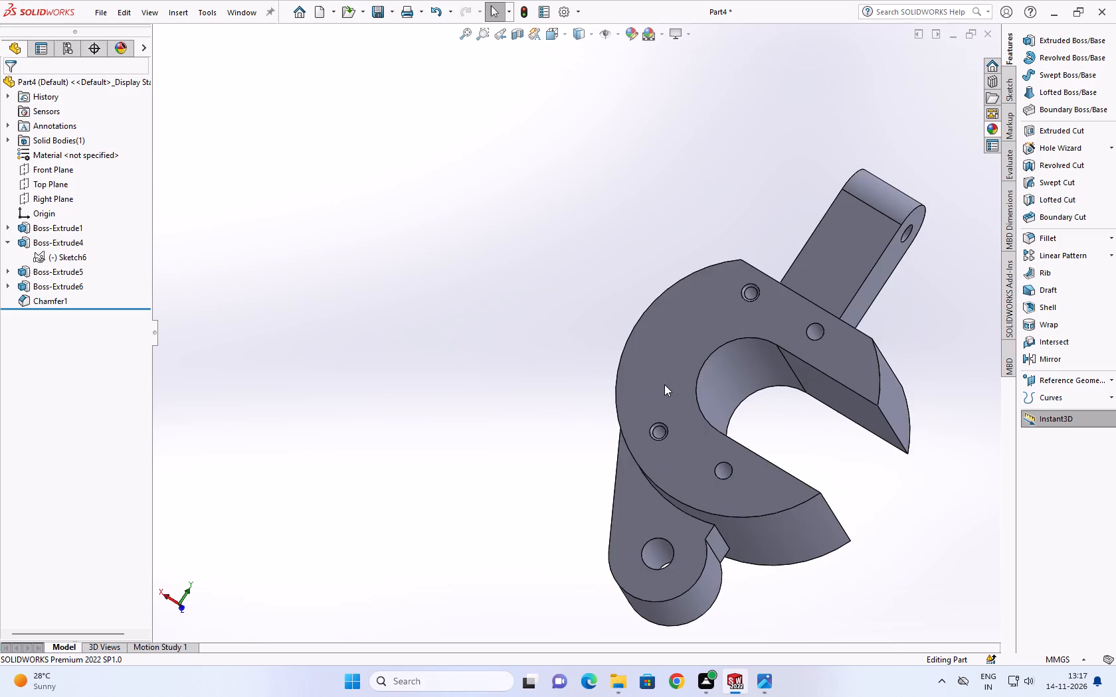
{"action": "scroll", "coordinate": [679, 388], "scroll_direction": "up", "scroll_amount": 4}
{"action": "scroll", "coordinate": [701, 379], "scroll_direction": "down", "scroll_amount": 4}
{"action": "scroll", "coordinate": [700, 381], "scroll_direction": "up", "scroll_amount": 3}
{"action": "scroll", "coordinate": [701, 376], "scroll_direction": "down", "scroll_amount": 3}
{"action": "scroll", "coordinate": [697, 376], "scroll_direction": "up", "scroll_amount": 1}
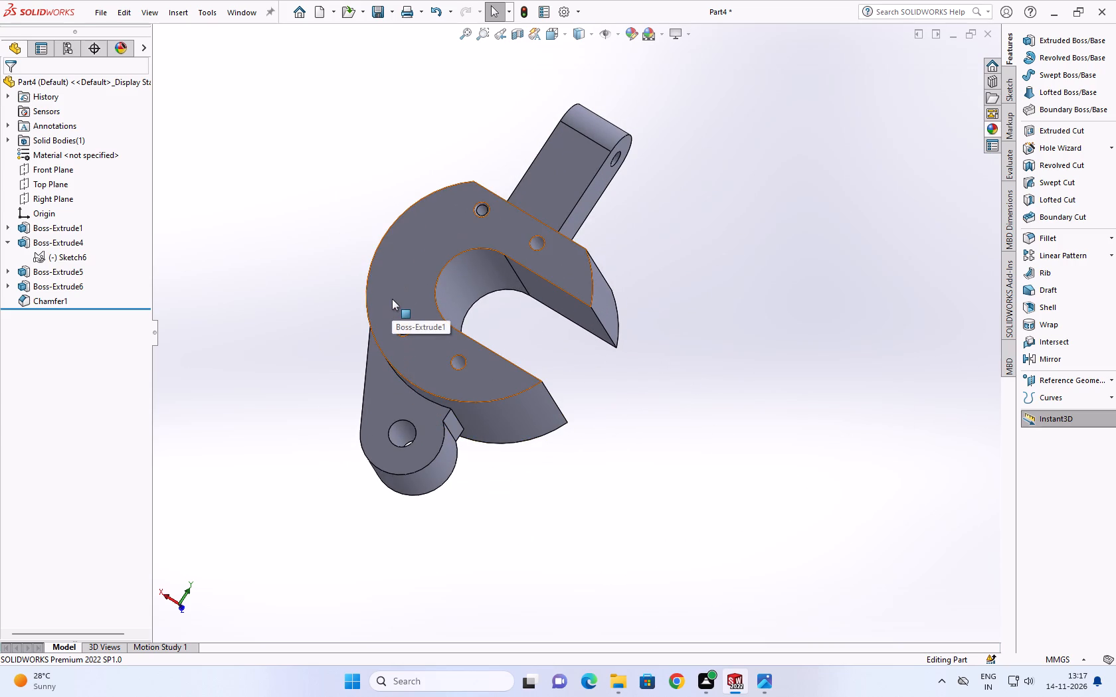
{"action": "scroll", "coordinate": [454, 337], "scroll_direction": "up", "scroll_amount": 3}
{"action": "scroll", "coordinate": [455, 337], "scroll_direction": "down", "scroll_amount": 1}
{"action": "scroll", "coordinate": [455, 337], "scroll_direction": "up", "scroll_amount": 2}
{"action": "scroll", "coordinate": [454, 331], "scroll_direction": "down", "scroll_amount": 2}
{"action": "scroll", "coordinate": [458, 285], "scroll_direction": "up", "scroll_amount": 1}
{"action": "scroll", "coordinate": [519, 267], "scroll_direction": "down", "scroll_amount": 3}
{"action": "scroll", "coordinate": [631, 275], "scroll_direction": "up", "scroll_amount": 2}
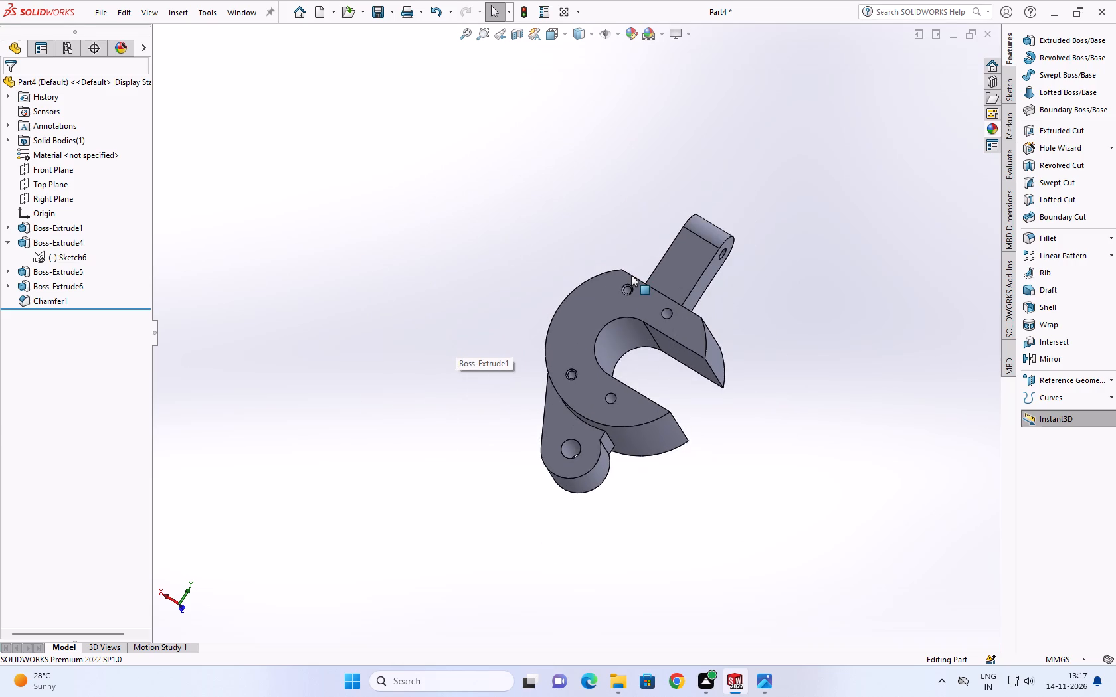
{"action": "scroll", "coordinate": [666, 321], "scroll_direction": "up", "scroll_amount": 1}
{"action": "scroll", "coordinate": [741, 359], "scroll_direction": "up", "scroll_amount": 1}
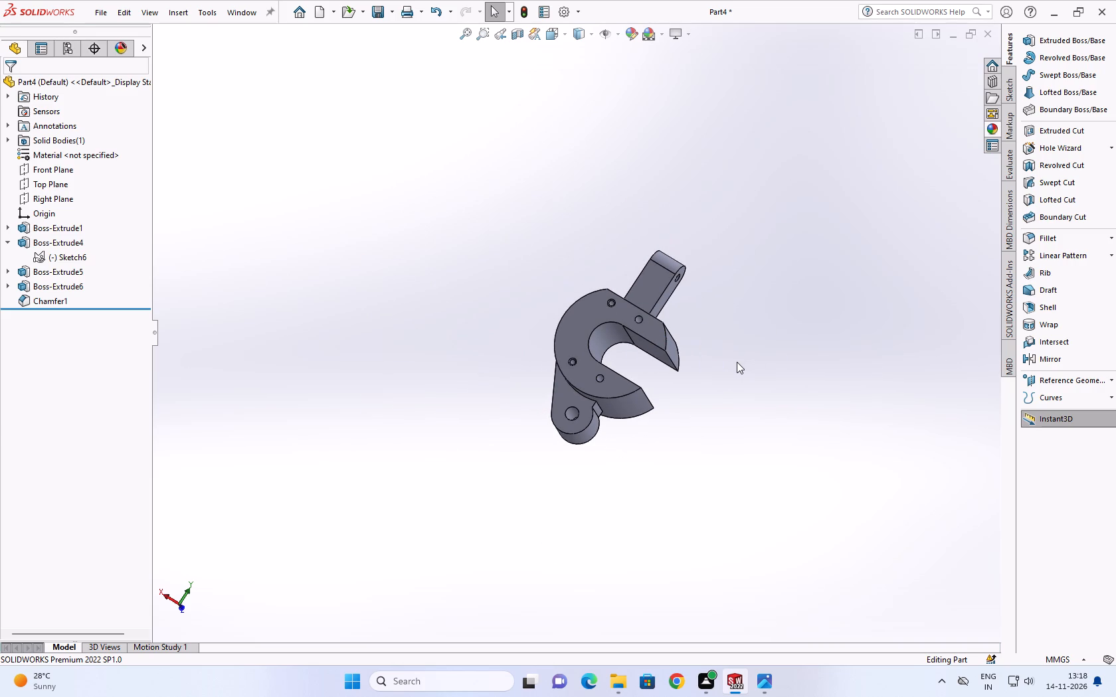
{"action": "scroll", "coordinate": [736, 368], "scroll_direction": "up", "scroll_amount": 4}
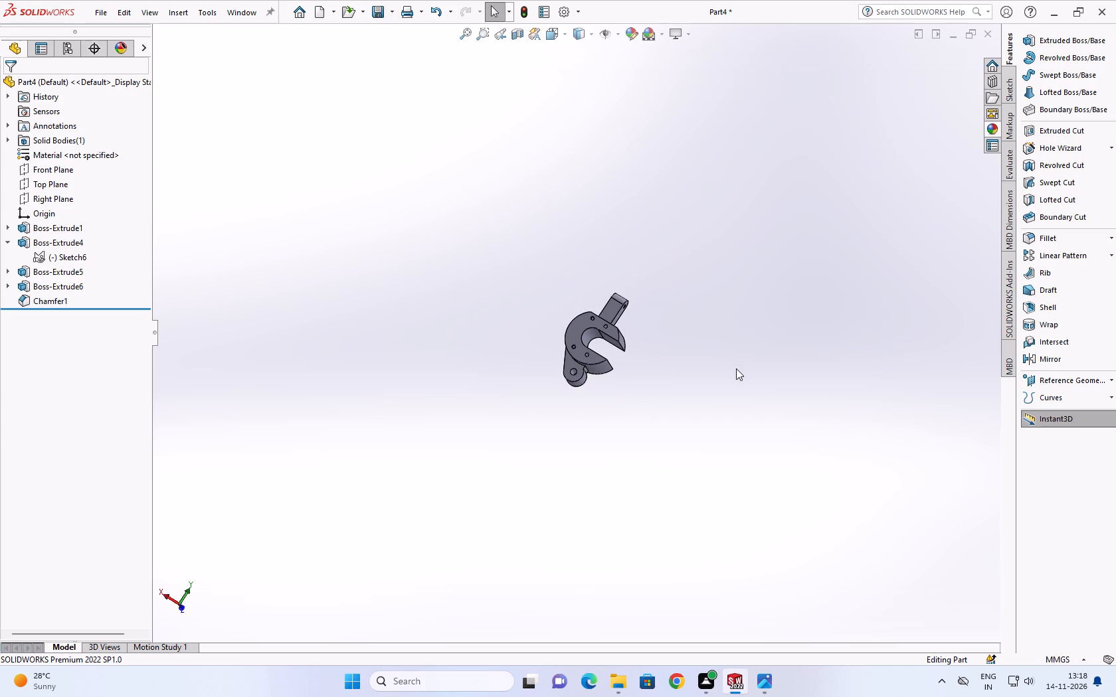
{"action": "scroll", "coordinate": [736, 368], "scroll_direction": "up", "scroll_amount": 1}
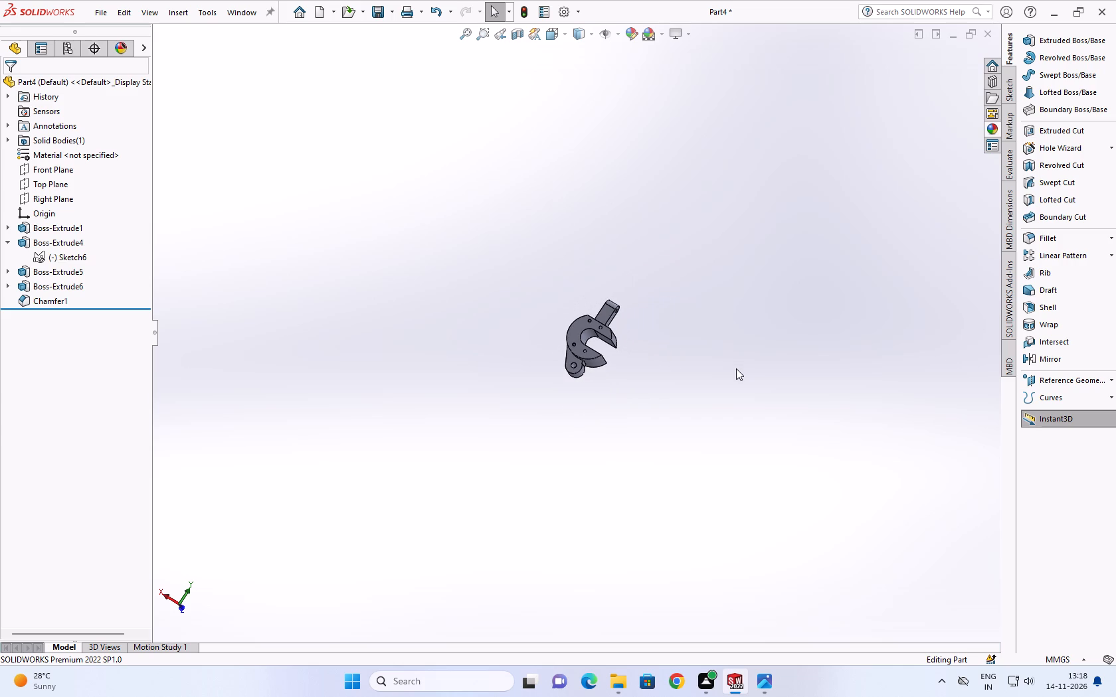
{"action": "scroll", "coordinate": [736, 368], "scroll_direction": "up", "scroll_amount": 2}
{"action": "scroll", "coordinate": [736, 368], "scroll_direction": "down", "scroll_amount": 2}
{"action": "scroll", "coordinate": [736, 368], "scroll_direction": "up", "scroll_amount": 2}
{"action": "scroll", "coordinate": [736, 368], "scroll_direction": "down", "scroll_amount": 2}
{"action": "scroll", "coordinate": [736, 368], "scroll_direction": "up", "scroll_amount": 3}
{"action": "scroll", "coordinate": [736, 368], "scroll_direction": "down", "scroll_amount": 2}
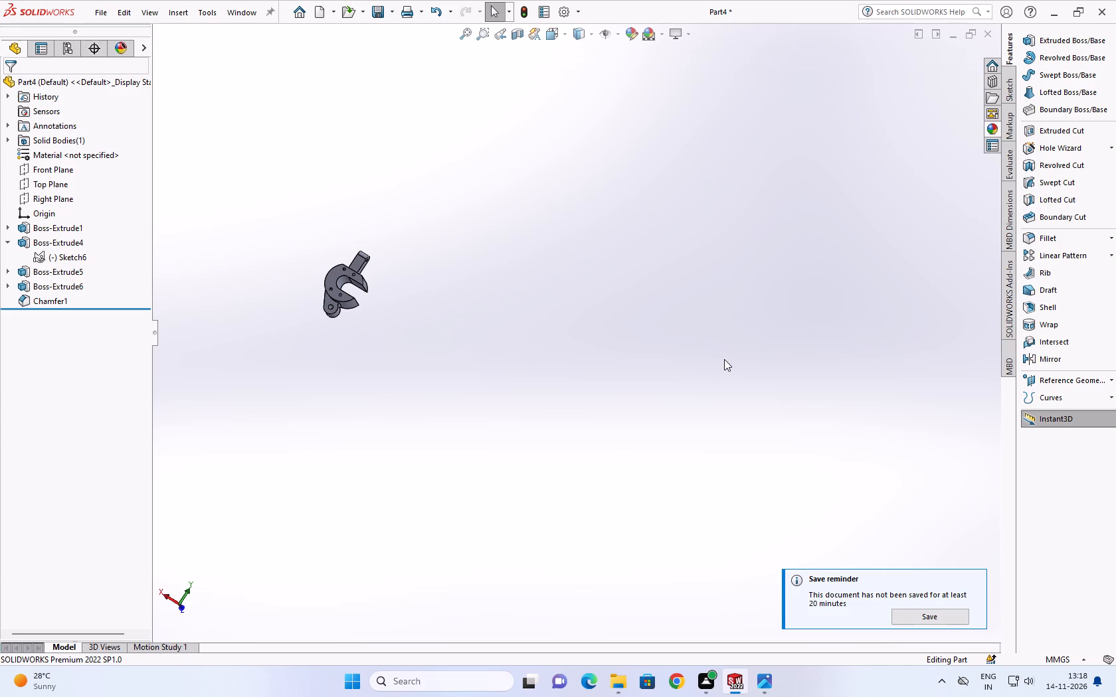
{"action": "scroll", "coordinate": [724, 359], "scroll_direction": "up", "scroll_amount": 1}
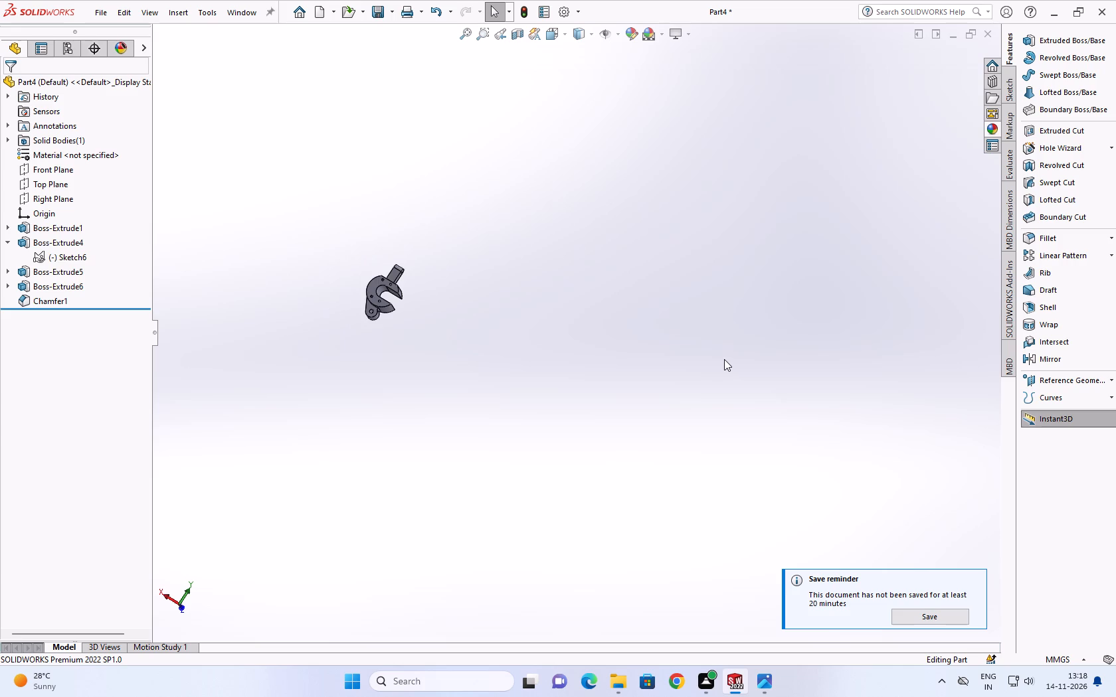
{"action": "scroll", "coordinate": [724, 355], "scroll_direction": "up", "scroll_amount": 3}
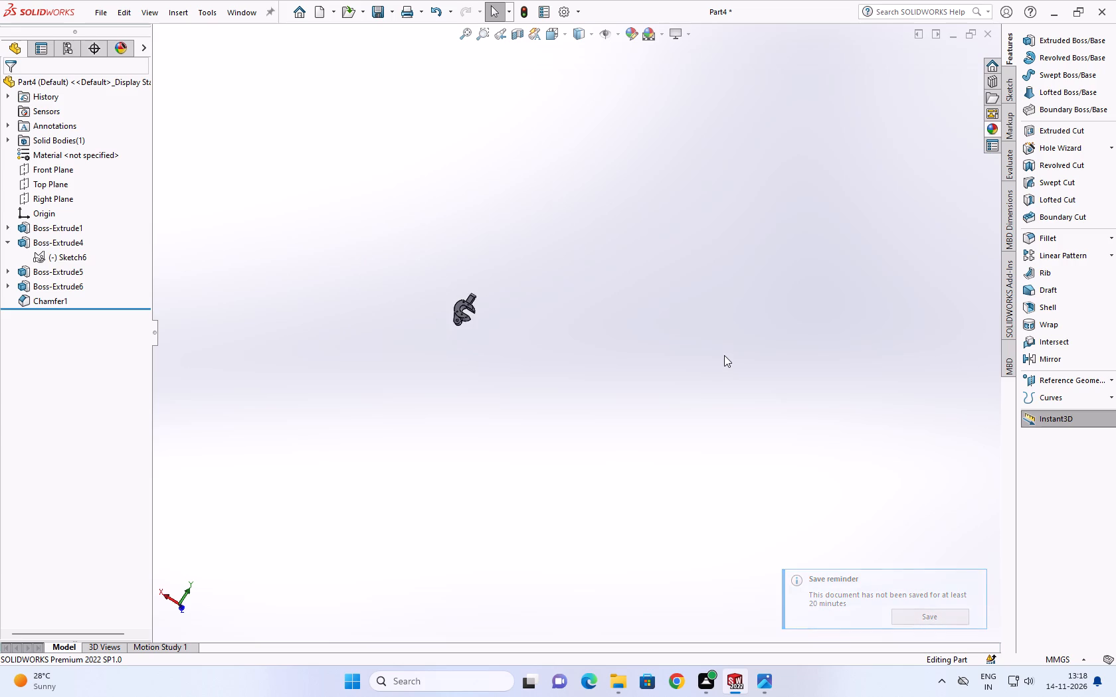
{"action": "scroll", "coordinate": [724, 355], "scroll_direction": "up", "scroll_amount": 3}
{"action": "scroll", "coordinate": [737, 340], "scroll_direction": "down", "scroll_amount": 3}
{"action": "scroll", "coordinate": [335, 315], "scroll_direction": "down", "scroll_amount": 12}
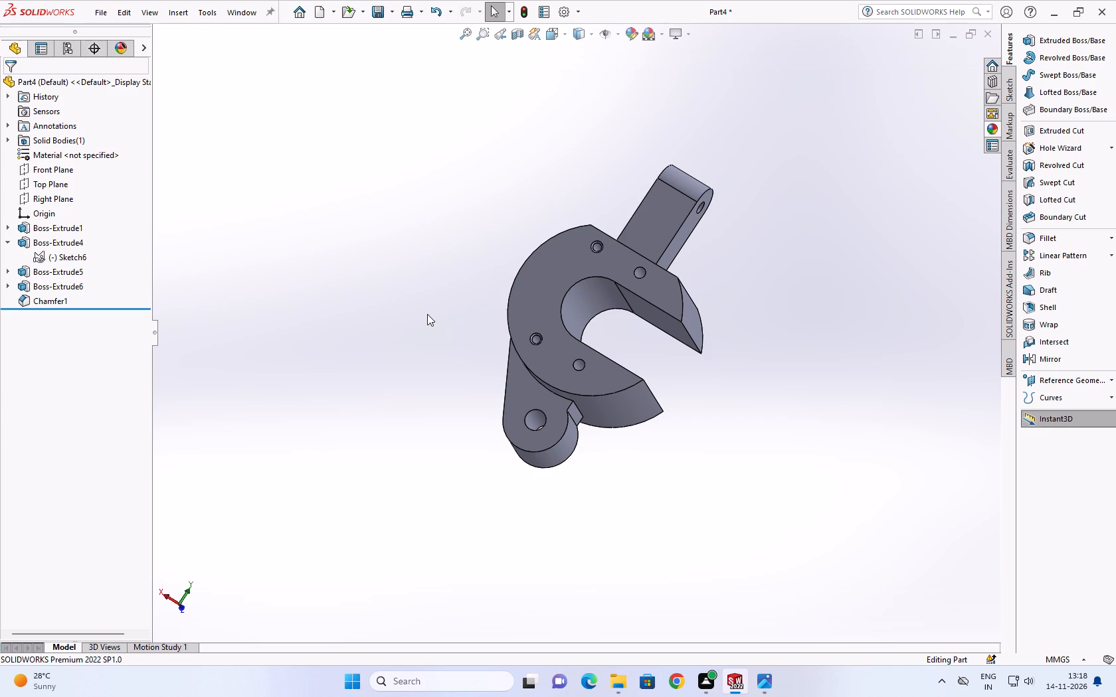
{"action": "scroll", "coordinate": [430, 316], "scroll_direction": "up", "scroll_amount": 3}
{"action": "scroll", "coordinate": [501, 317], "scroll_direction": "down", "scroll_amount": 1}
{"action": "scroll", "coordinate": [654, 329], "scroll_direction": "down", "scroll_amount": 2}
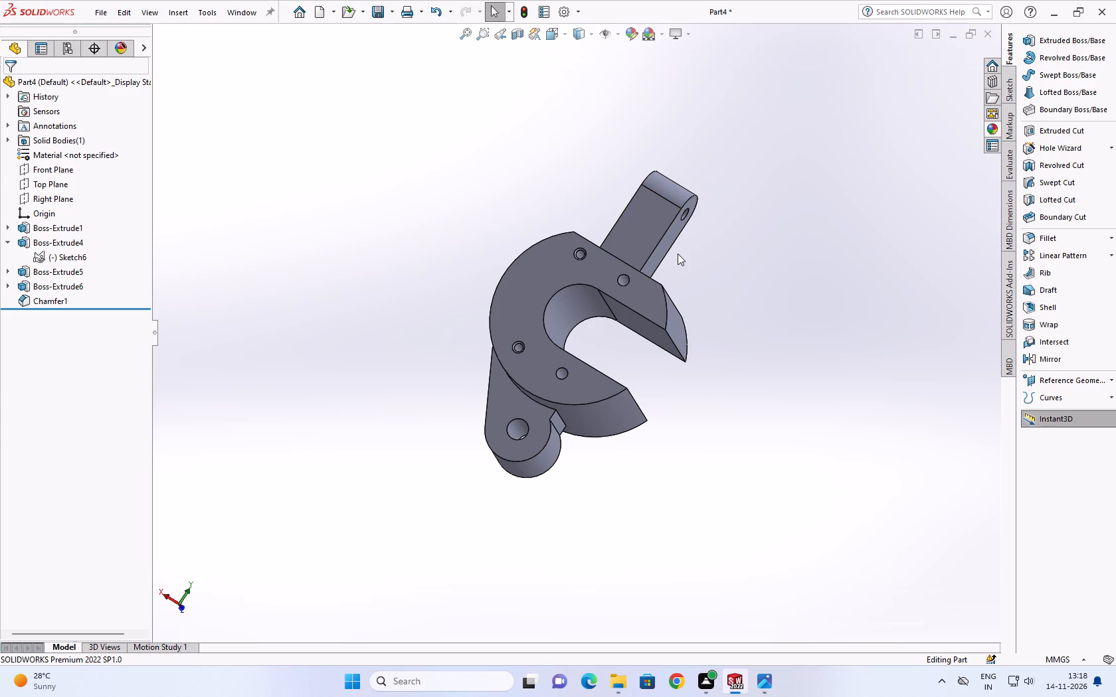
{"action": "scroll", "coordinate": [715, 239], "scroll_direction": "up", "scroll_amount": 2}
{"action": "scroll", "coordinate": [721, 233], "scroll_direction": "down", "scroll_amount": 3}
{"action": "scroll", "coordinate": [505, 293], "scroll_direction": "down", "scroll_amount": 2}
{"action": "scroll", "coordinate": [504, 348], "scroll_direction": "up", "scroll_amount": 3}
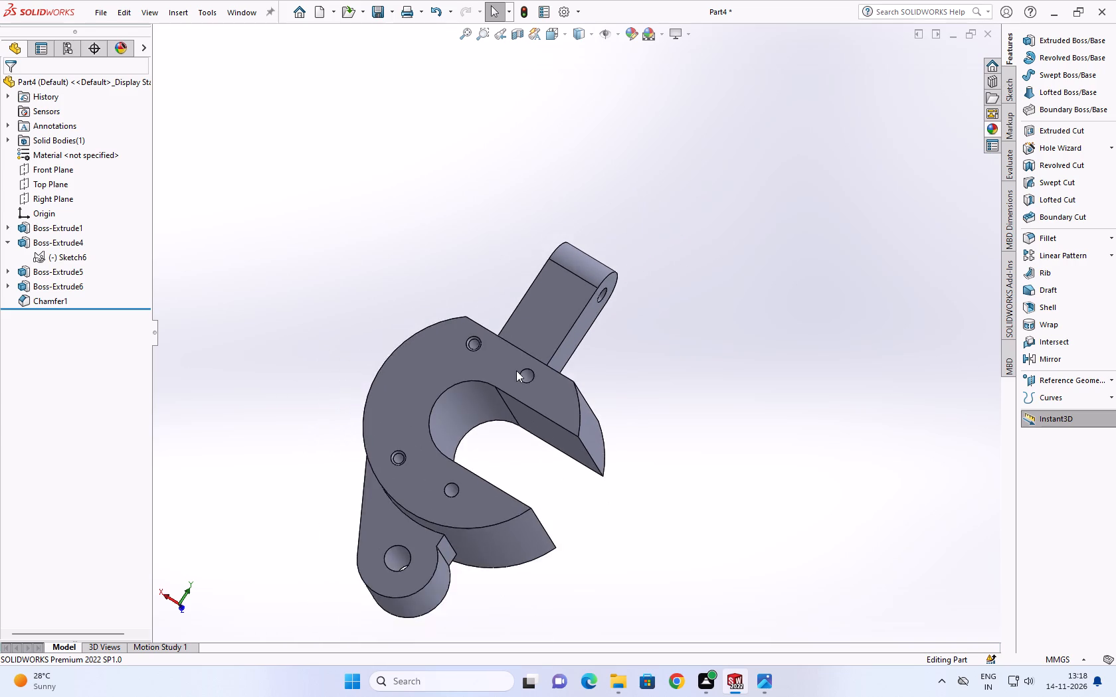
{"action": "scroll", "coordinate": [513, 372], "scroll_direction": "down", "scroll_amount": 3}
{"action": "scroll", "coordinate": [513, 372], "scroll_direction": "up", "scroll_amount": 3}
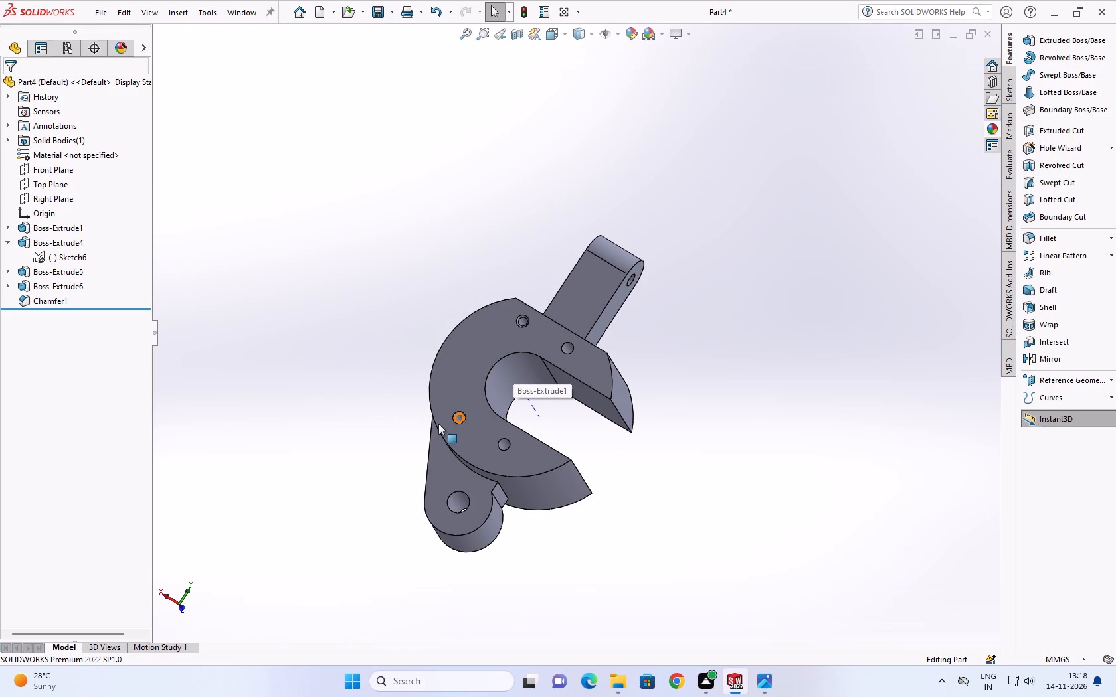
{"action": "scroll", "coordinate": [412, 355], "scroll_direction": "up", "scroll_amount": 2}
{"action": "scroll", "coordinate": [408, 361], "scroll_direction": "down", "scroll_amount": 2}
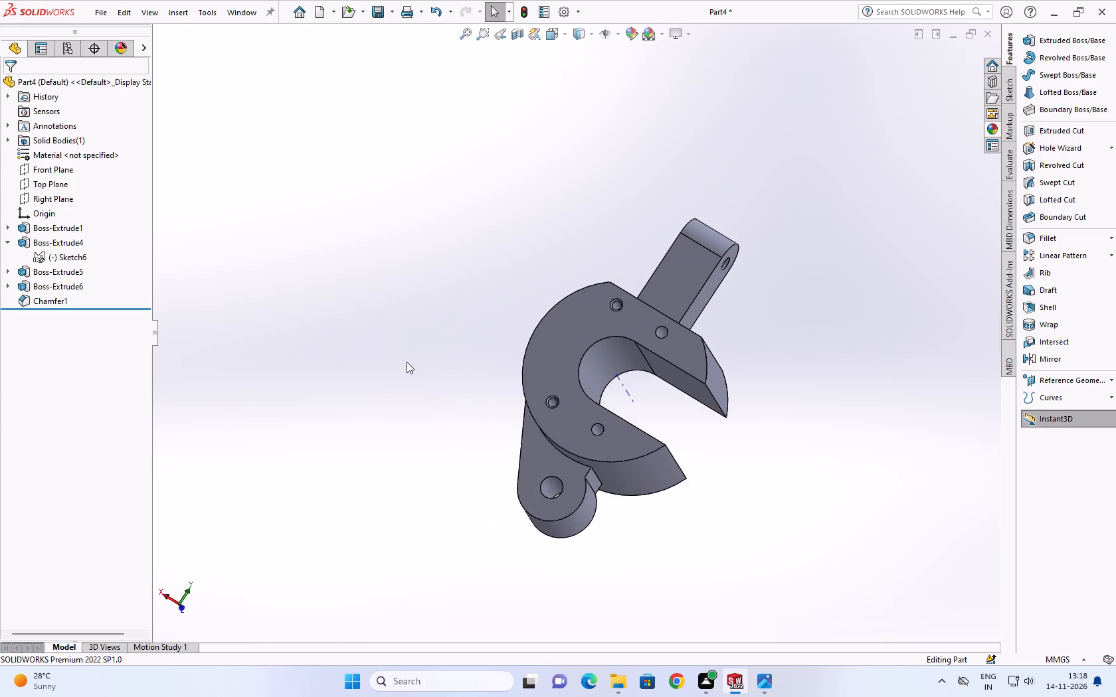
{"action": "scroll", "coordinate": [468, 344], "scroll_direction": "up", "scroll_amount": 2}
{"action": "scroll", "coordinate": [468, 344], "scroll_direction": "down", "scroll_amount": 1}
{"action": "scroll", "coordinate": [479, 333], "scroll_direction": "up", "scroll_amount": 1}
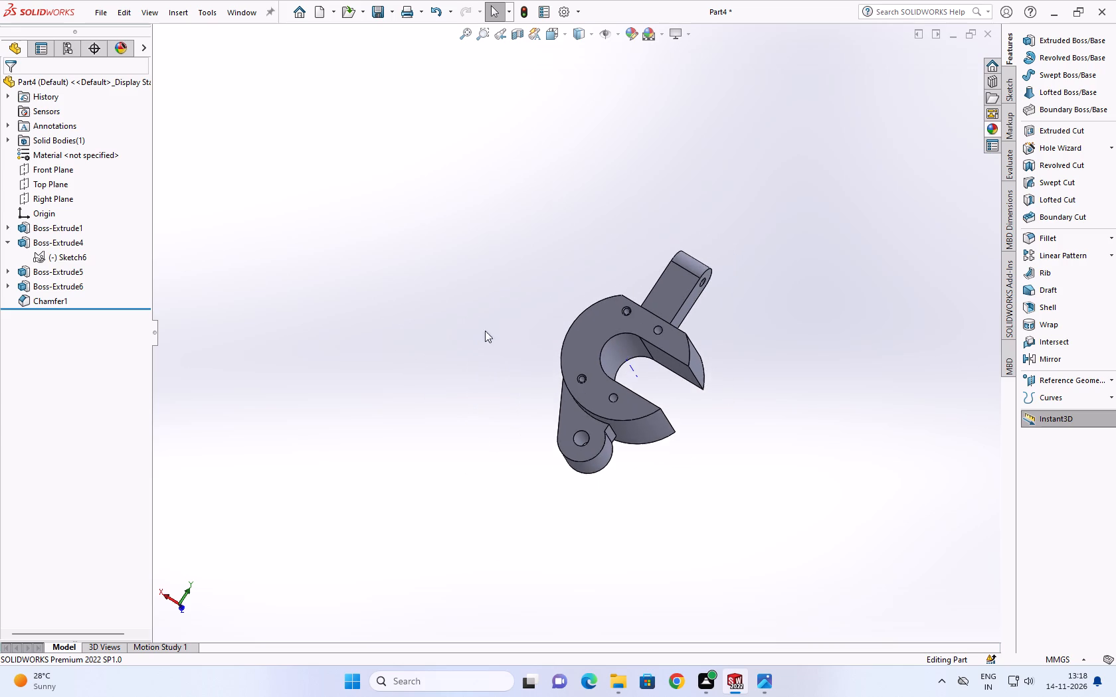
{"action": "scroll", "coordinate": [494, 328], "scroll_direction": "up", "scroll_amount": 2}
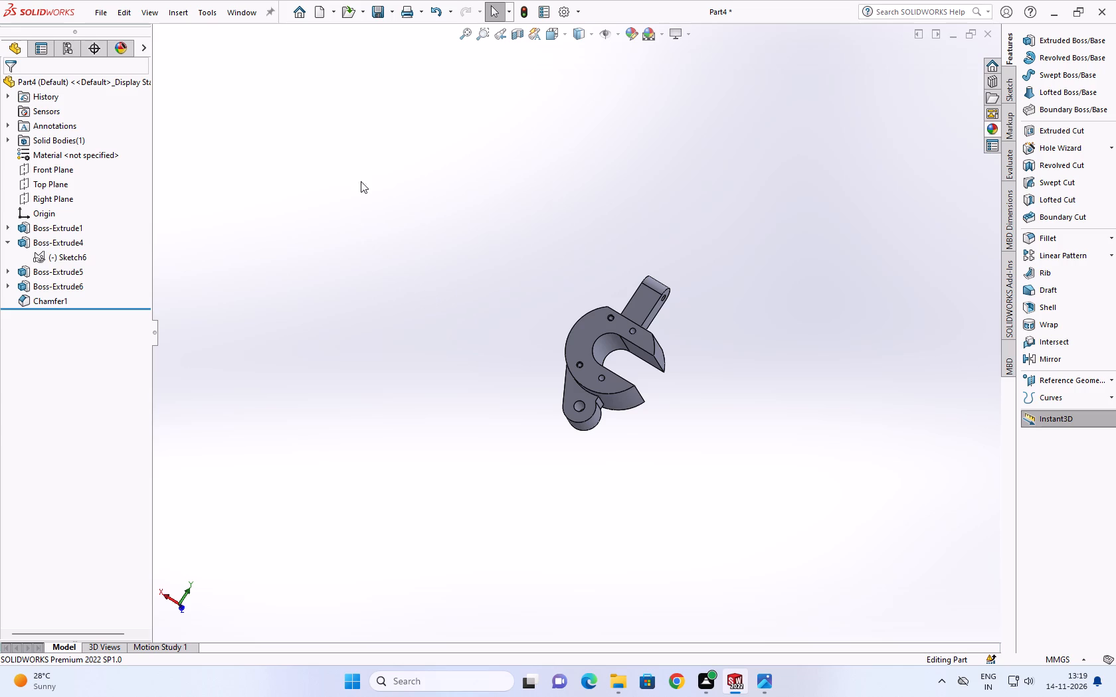
Examine the clamp body from several sides, covering the jaw opening, the rib-supported arm, the holed lug and the C-face holes.
{"action": "scroll", "coordinate": [401, 198], "scroll_direction": "up", "scroll_amount": 2}
{"action": "scroll", "coordinate": [583, 358], "scroll_direction": "down", "scroll_amount": 9}
{"action": "scroll", "coordinate": [603, 339], "scroll_direction": "up", "scroll_amount": 1}
{"action": "middle_click_drag", "start_coordinate": [603, 339], "coordinate": [604, 393]}
{"action": "scroll", "coordinate": [603, 339], "scroll_direction": "down", "scroll_amount": 1}
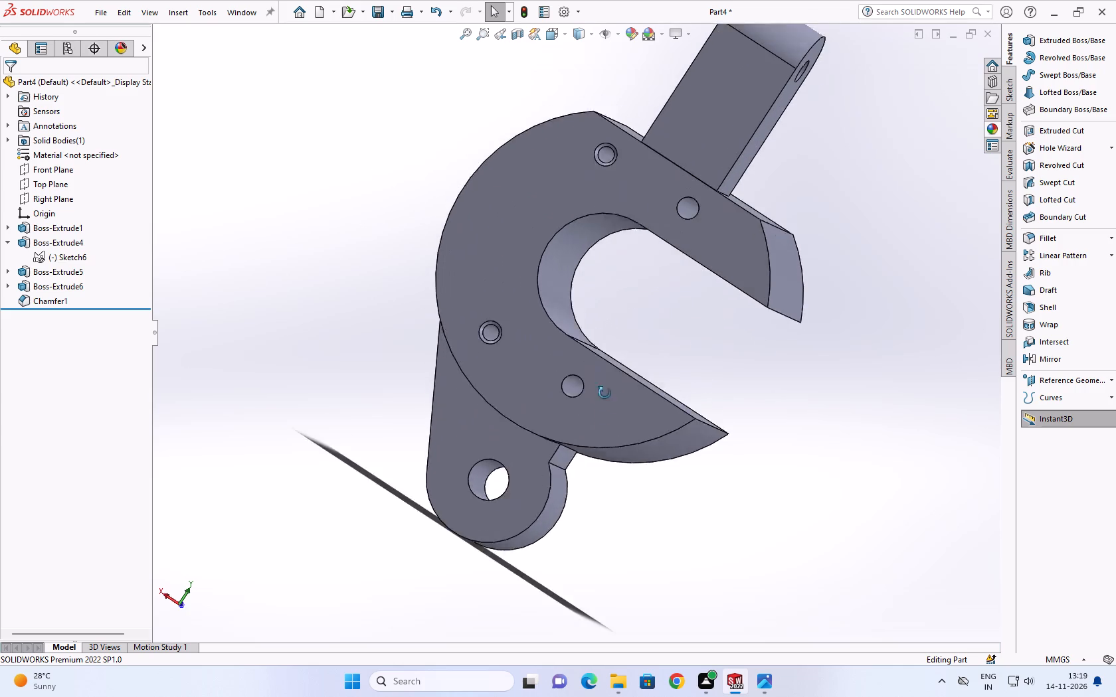
{"action": "middle_click_drag", "start_coordinate": [604, 393], "coordinate": [423, 469]}
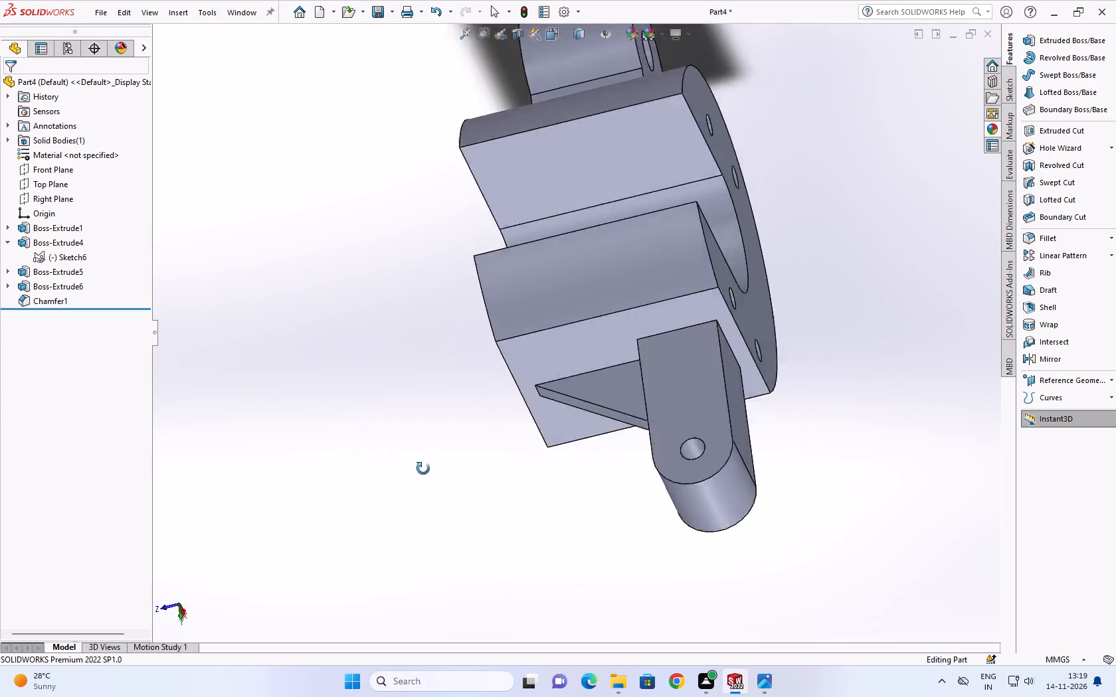
{"action": "middle_click_drag", "start_coordinate": [423, 469], "coordinate": [597, 520]}
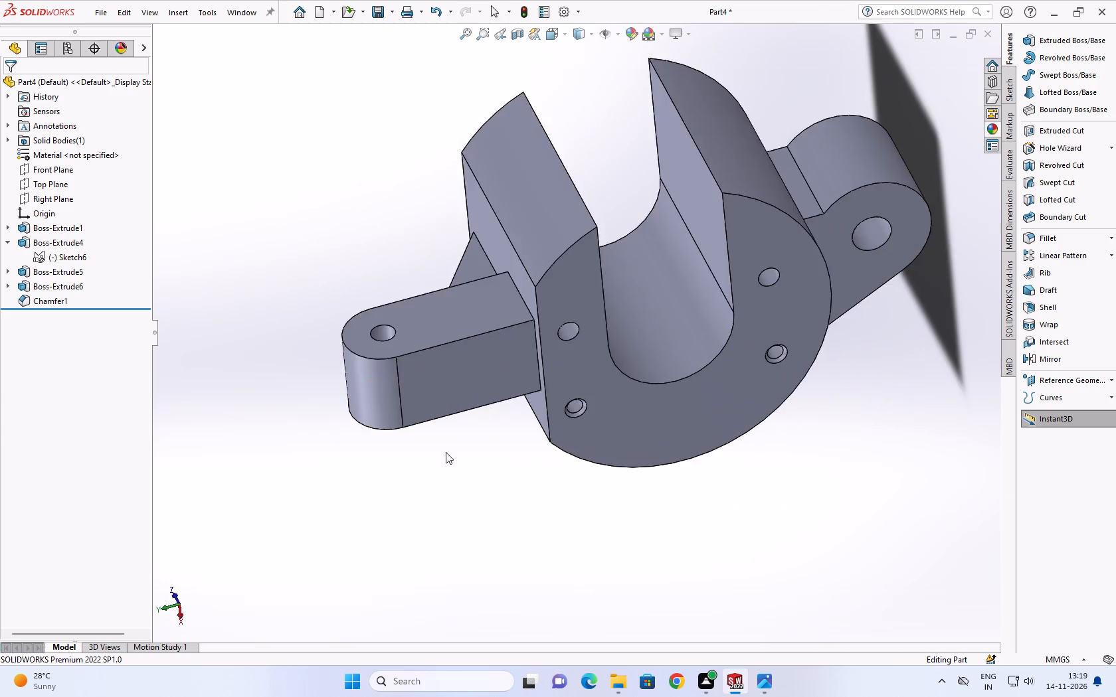
{"action": "middle_click_drag", "start_coordinate": [343, 396], "coordinate": [288, 375]}
{"action": "middle_click_drag", "start_coordinate": [217, 367], "coordinate": [201, 367]}
{"action": "middle_click", "coordinate": [184, 367]}
{"action": "middle_click_drag", "start_coordinate": [182, 360], "coordinate": [529, 498]}
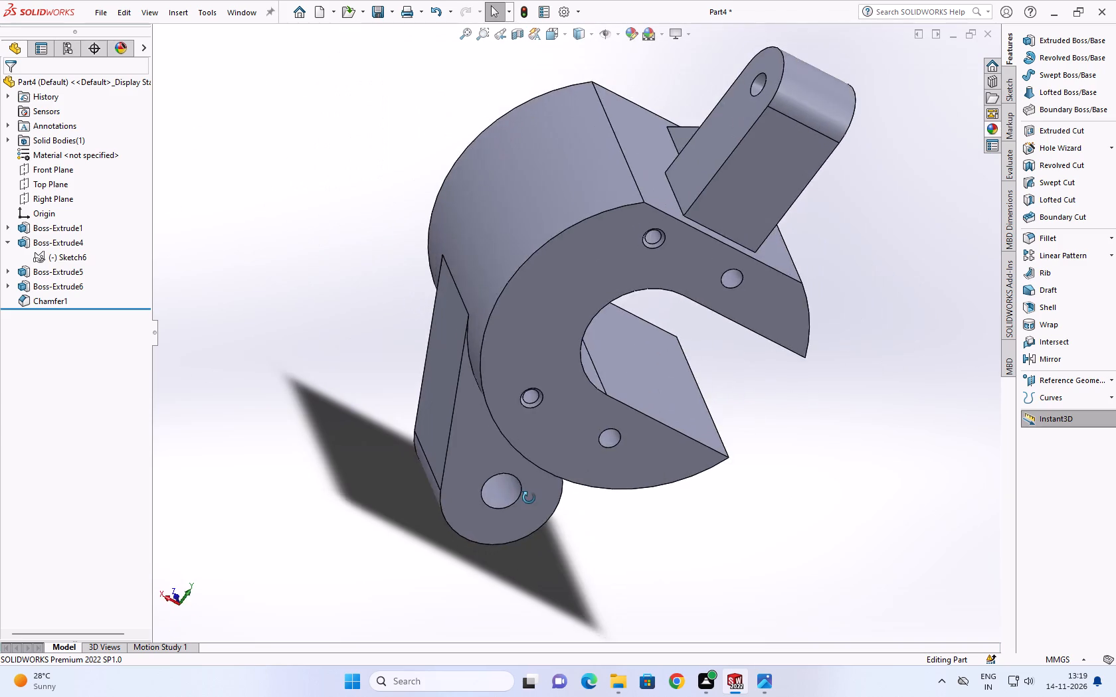
{"action": "middle_click_drag", "start_coordinate": [529, 498], "coordinate": [436, 305]}
{"action": "scroll", "coordinate": [435, 301], "scroll_direction": "up", "scroll_amount": 2}
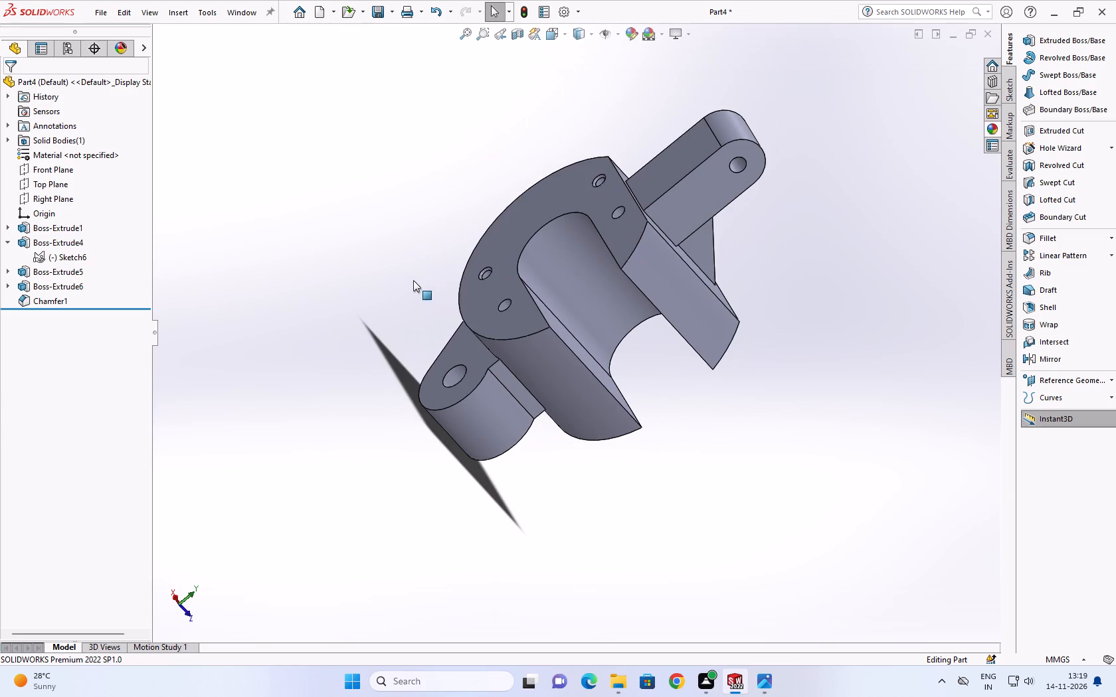
{"action": "left_click", "coordinate": [412, 262]}
{"action": "middle_click_drag", "start_coordinate": [475, 254], "coordinate": [533, 331]}
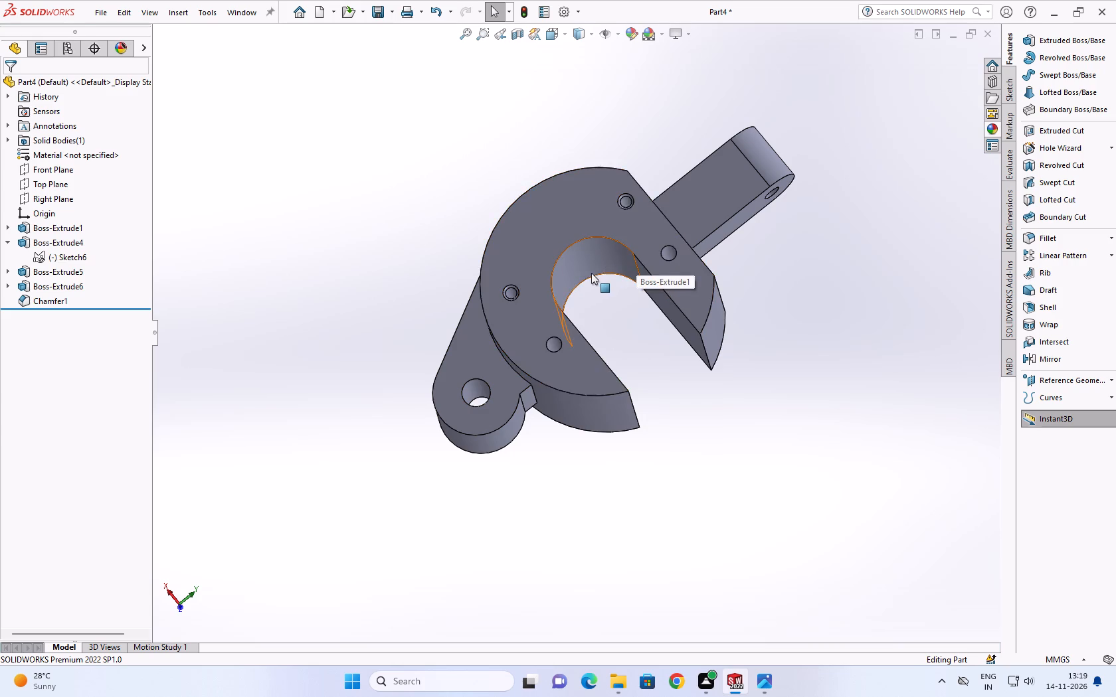
{"action": "scroll", "coordinate": [589, 273], "scroll_direction": "up", "scroll_amount": 2}
{"action": "scroll", "coordinate": [589, 273], "scroll_direction": "down", "scroll_amount": 6}
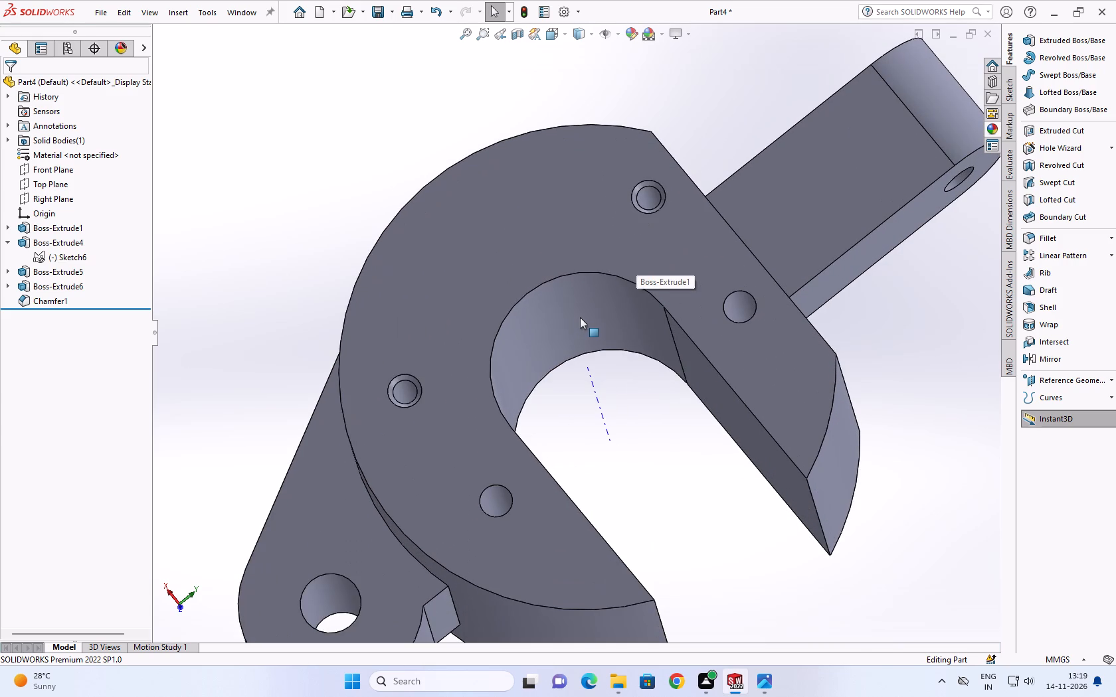
Inspect the C-shaped body's curved outer surface and the end face of its jaw, selecting the faces to see their dimensions.
{"action": "left_click", "coordinate": [580, 317]}
{"action": "scroll", "coordinate": [597, 239], "scroll_direction": "up", "scroll_amount": 3}
{"action": "scroll", "coordinate": [551, 165], "scroll_direction": "down", "scroll_amount": 1}
{"action": "left_click", "coordinate": [537, 179]}
{"action": "scroll", "coordinate": [542, 175], "scroll_direction": "down", "scroll_amount": 1}
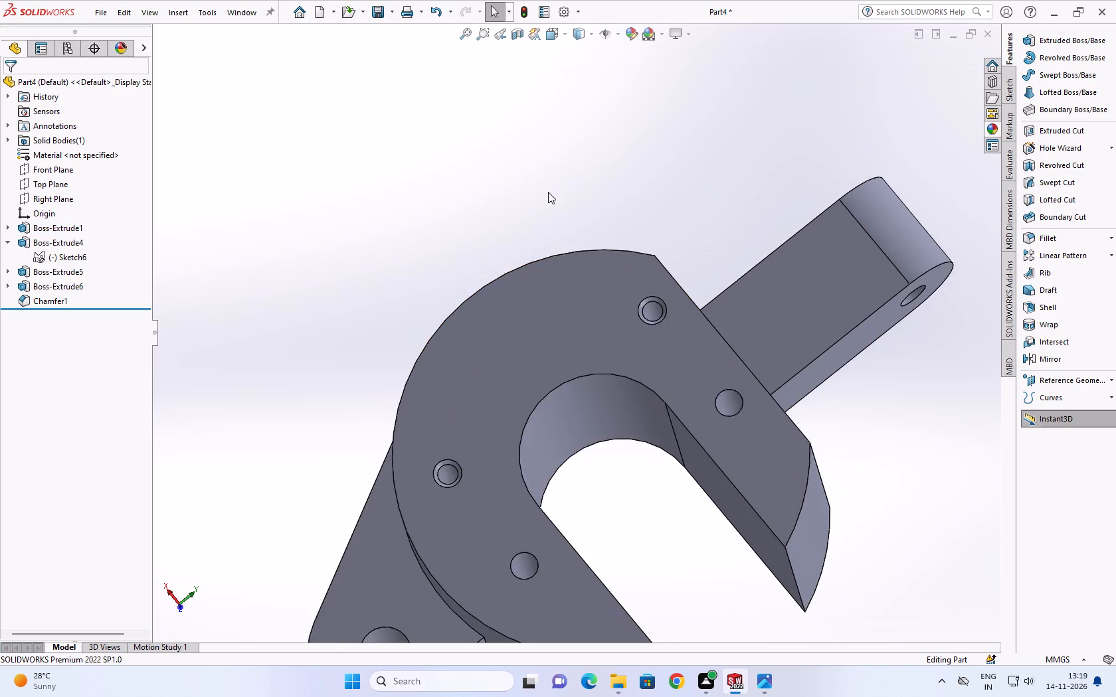
{"action": "middle_click_drag", "start_coordinate": [549, 194], "coordinate": [602, 297]}
{"action": "left_click", "coordinate": [519, 258]}
{"action": "scroll", "coordinate": [507, 275], "scroll_direction": "up", "scroll_amount": 1}
{"action": "middle_click_drag", "start_coordinate": [507, 275], "coordinate": [508, 147]}
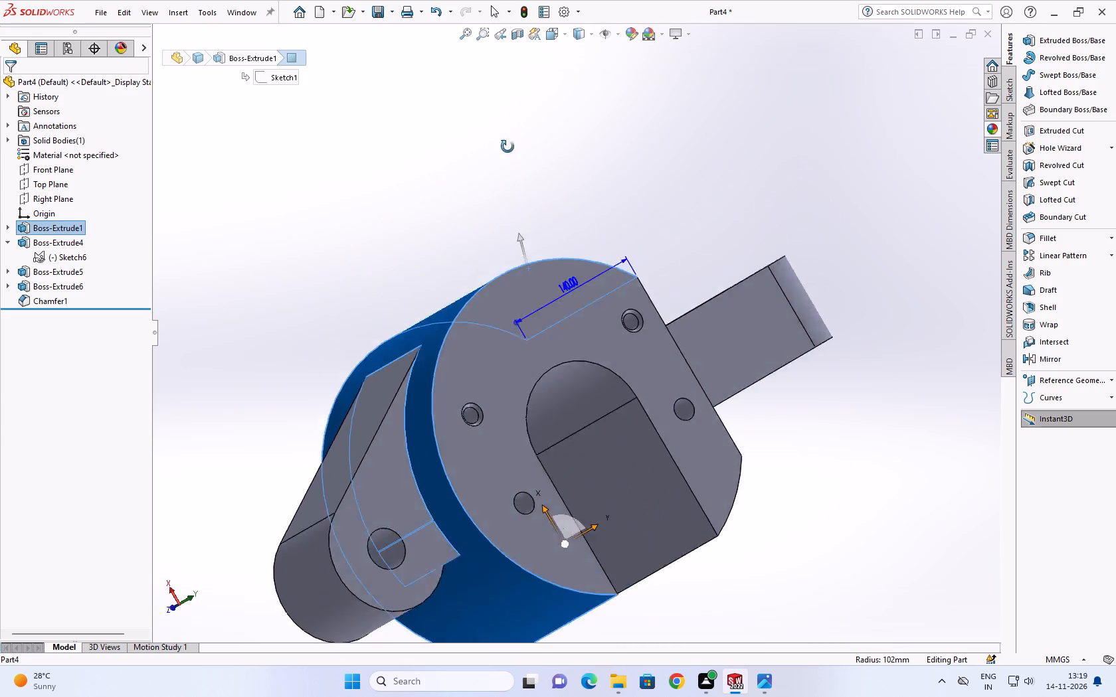
{"action": "middle_click_drag", "start_coordinate": [508, 147], "coordinate": [393, 214]}
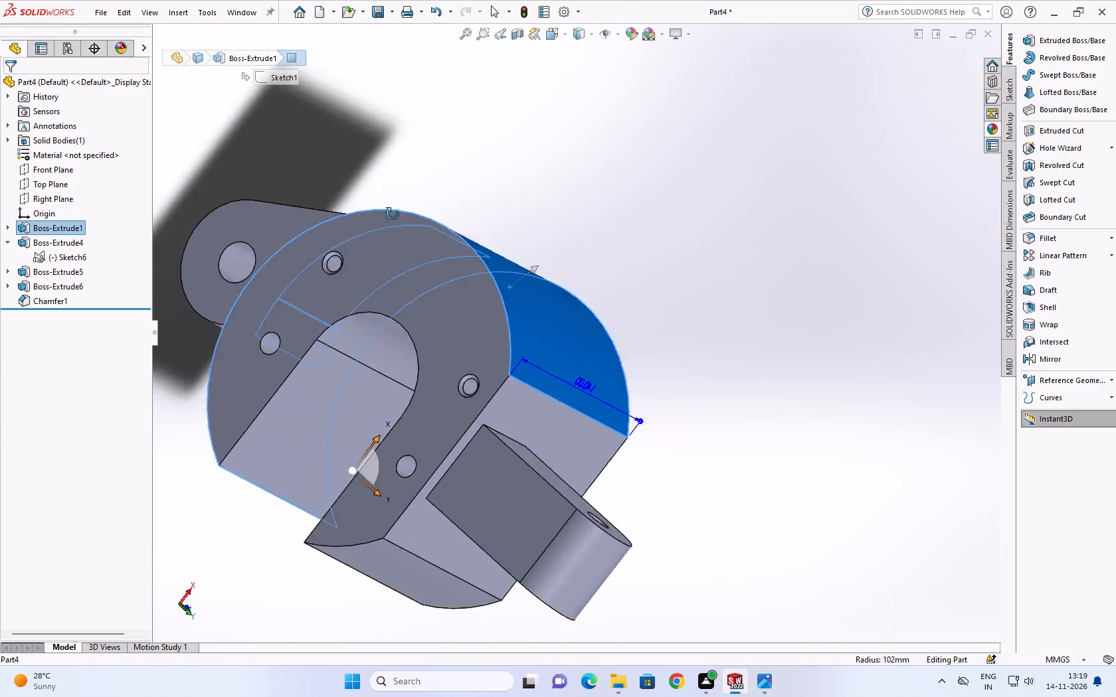
{"action": "middle_click_drag", "start_coordinate": [393, 214], "coordinate": [440, 106]}
{"action": "left_click", "coordinate": [422, 433]}
{"action": "scroll", "coordinate": [432, 382], "scroll_direction": "up", "scroll_amount": 3}
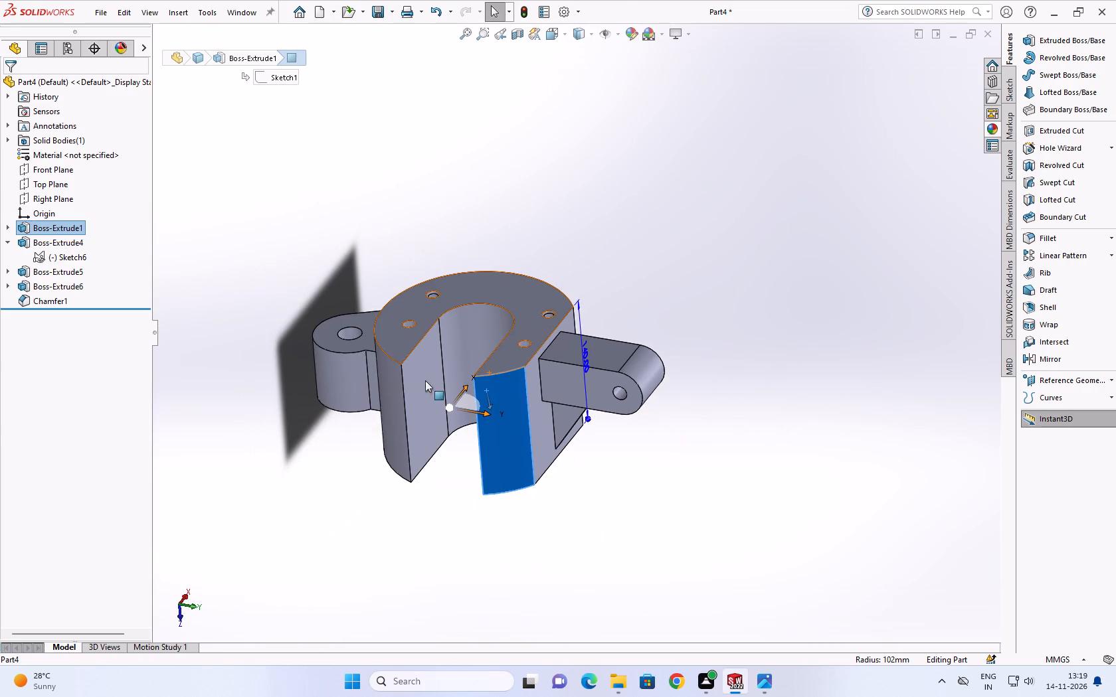
{"action": "left_click", "coordinate": [390, 412]}
{"action": "middle_click_drag", "start_coordinate": [384, 374], "coordinate": [422, 572]}
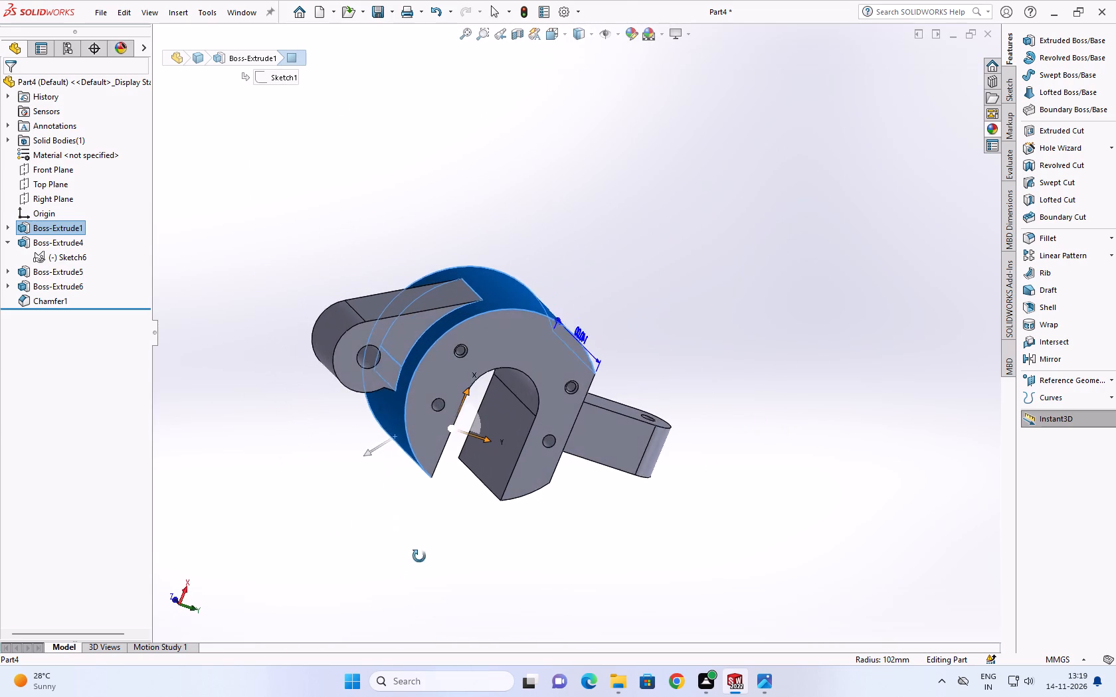
{"action": "scroll", "coordinate": [373, 342], "scroll_direction": "up", "scroll_amount": 1}
Inspect the rounded ends of the lug and the arm, selecting each face to see its dimensions.
{"action": "middle_click_drag", "start_coordinate": [396, 338], "coordinate": [540, 362]}
{"action": "left_click", "coordinate": [541, 363]}
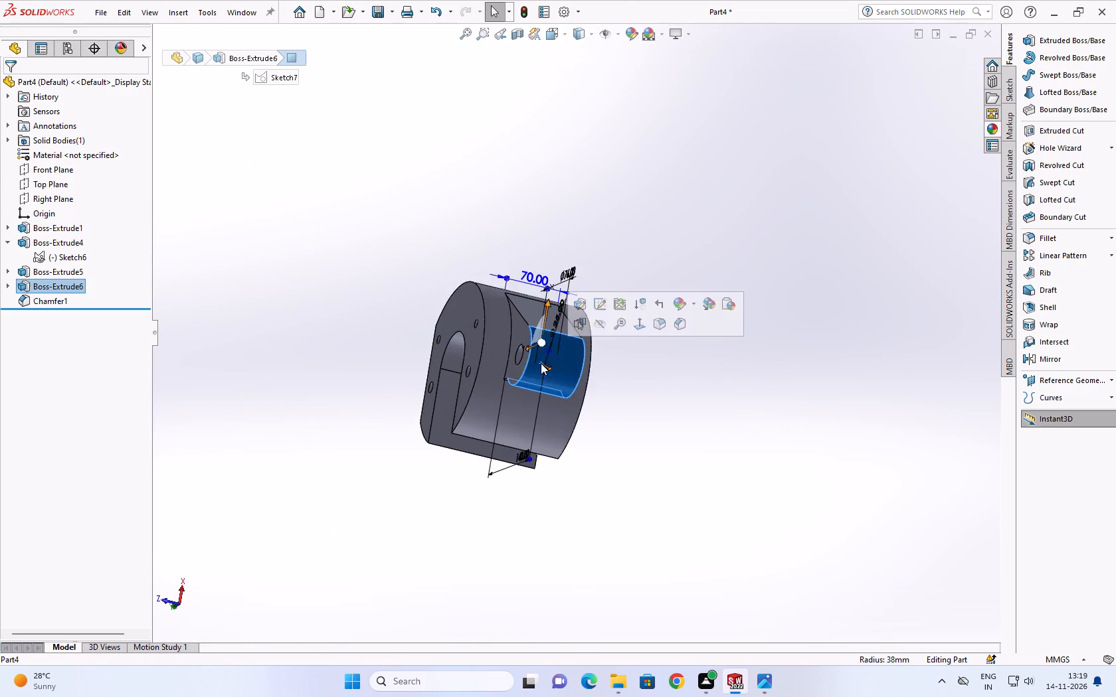
{"action": "middle_click_drag", "start_coordinate": [518, 368], "coordinate": [716, 352]}
{"action": "left_click", "coordinate": [397, 414]}
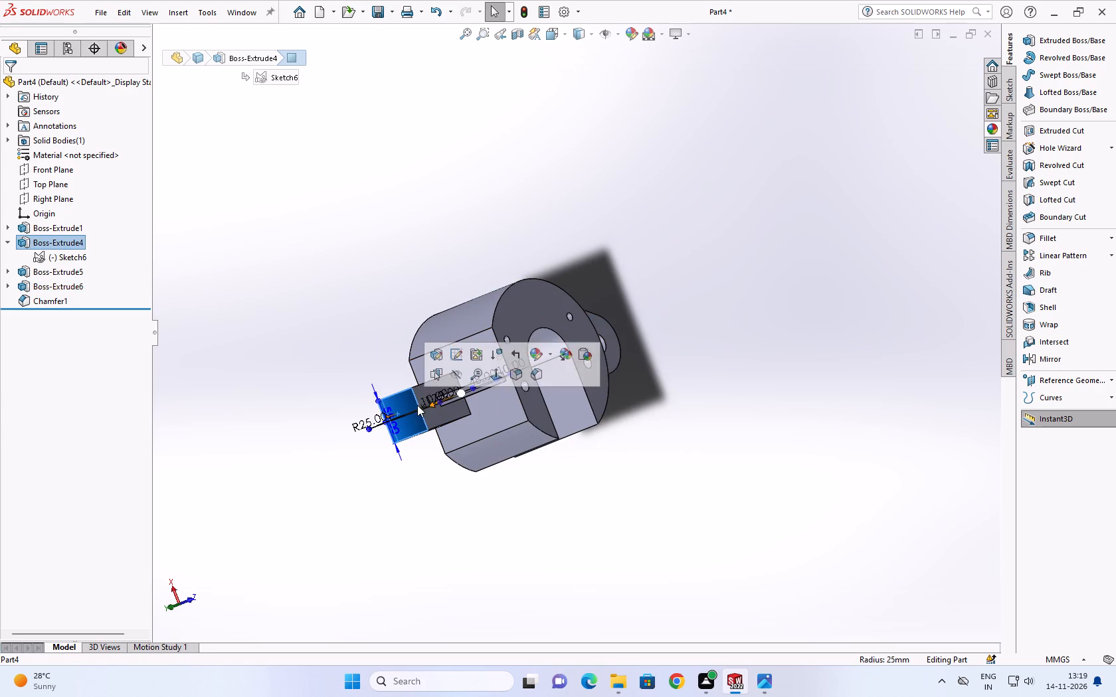
{"action": "middle_click_drag", "start_coordinate": [587, 314], "coordinate": [492, 448]}
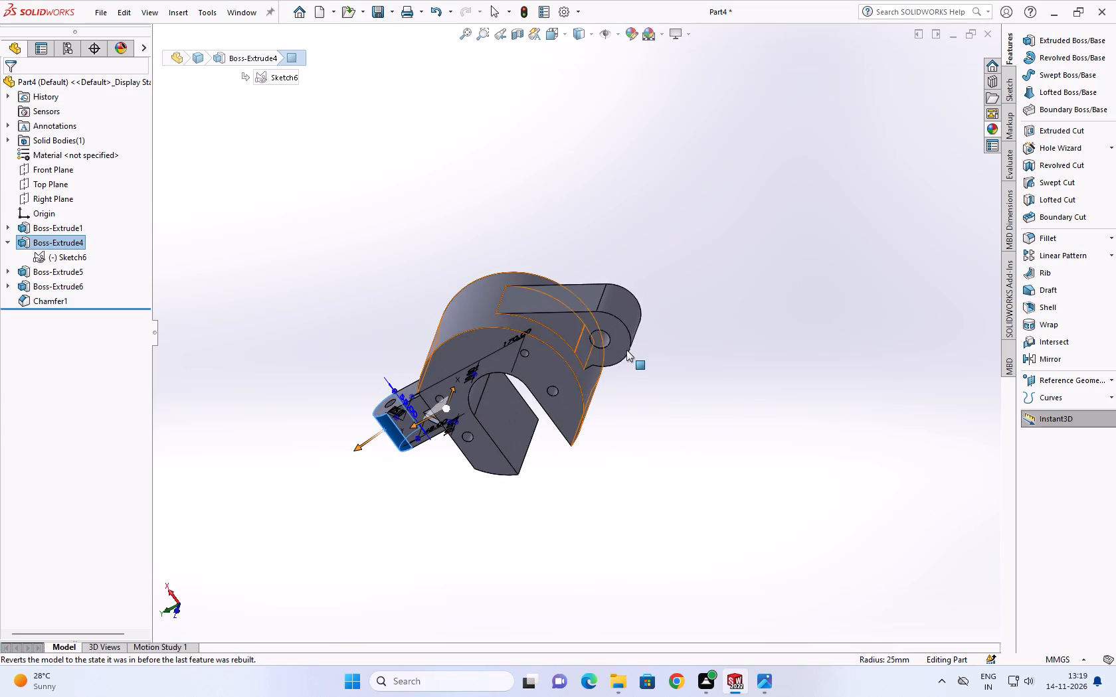
{"action": "left_click", "coordinate": [634, 330]}
{"action": "scroll", "coordinate": [573, 329], "scroll_direction": "up", "scroll_amount": 3}
{"action": "middle_click_drag", "start_coordinate": [551, 316], "coordinate": [577, 309]}
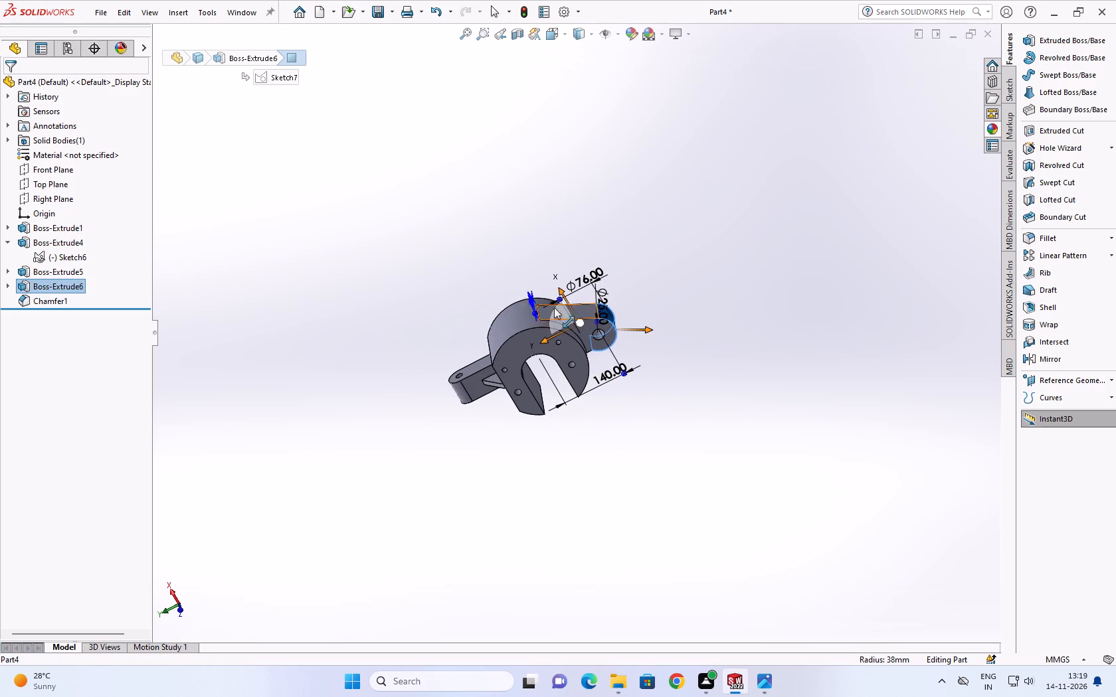
Examine the C body's outer curved surface and the jaw end face beside the ribbed arm.
{"action": "left_click", "coordinate": [516, 319]}
{"action": "middle_click_drag", "start_coordinate": [521, 319], "coordinate": [573, 161]}
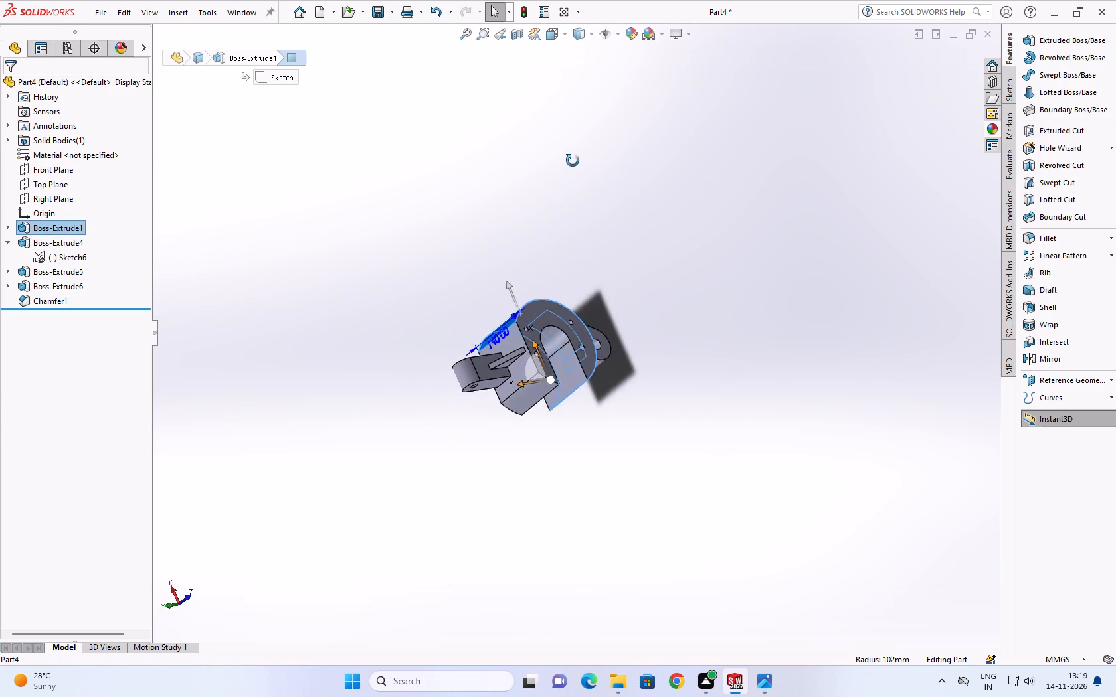
{"action": "middle_click_drag", "start_coordinate": [573, 161], "coordinate": [420, 299]}
{"action": "scroll", "coordinate": [429, 329], "scroll_direction": "down", "scroll_amount": 4}
{"action": "scroll", "coordinate": [531, 335], "scroll_direction": "up", "scroll_amount": 2}
{"action": "middle_click_drag", "start_coordinate": [555, 337], "coordinate": [646, 318]}
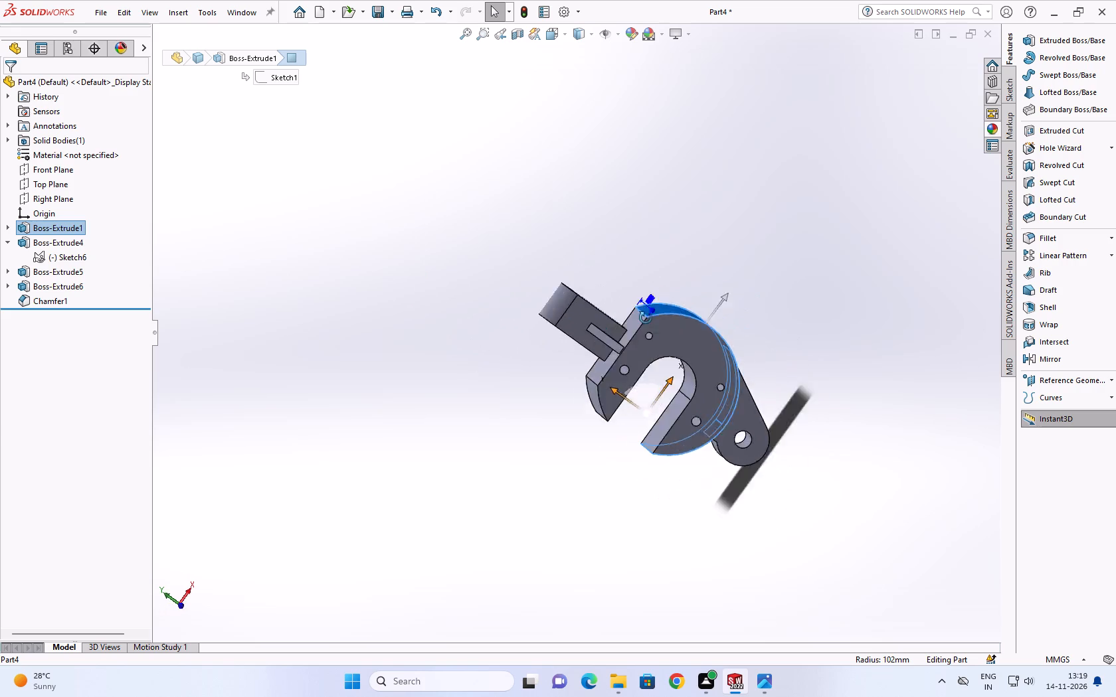
{"action": "middle_click_drag", "start_coordinate": [646, 318], "coordinate": [683, 308]}
{"action": "left_click", "coordinate": [588, 386]}
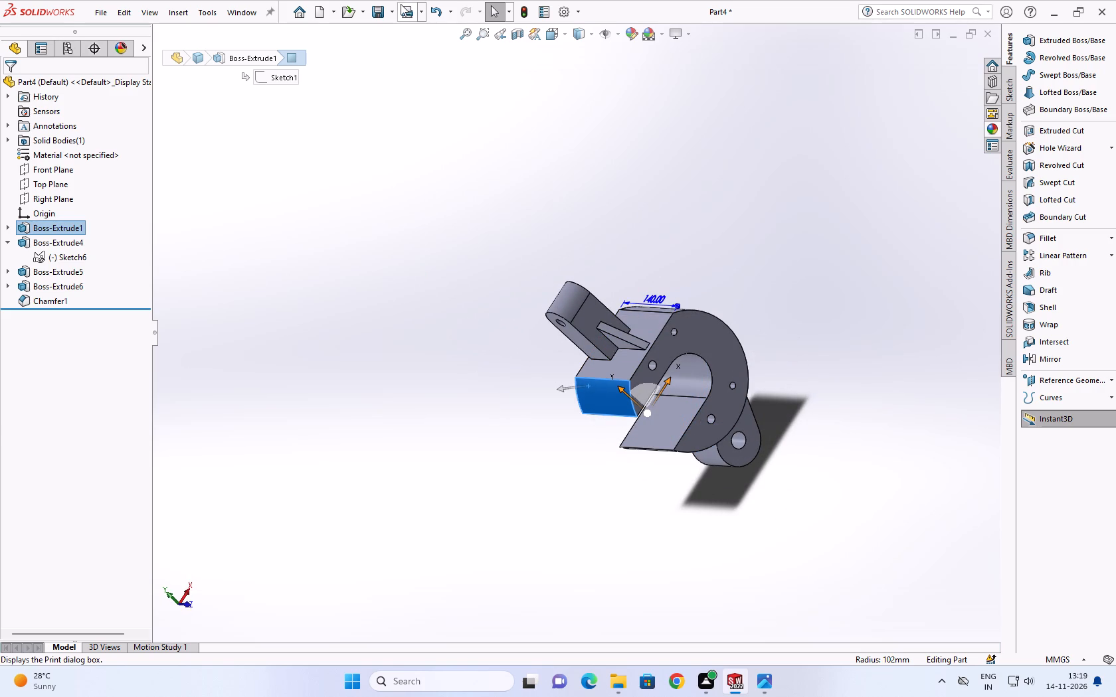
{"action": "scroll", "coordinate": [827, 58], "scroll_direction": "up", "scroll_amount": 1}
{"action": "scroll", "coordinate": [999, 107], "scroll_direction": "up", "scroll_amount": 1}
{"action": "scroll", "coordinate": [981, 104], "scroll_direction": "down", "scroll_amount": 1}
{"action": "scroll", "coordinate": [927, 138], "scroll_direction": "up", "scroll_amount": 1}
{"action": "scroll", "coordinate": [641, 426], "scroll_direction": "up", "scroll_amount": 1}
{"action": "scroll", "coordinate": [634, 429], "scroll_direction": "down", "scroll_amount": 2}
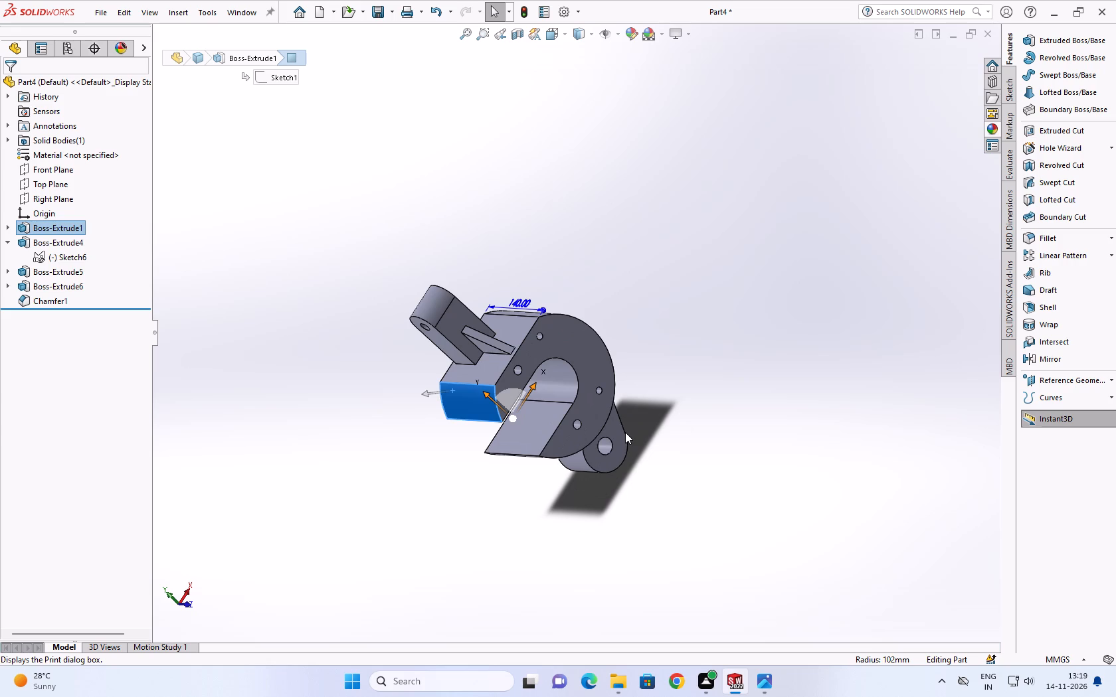
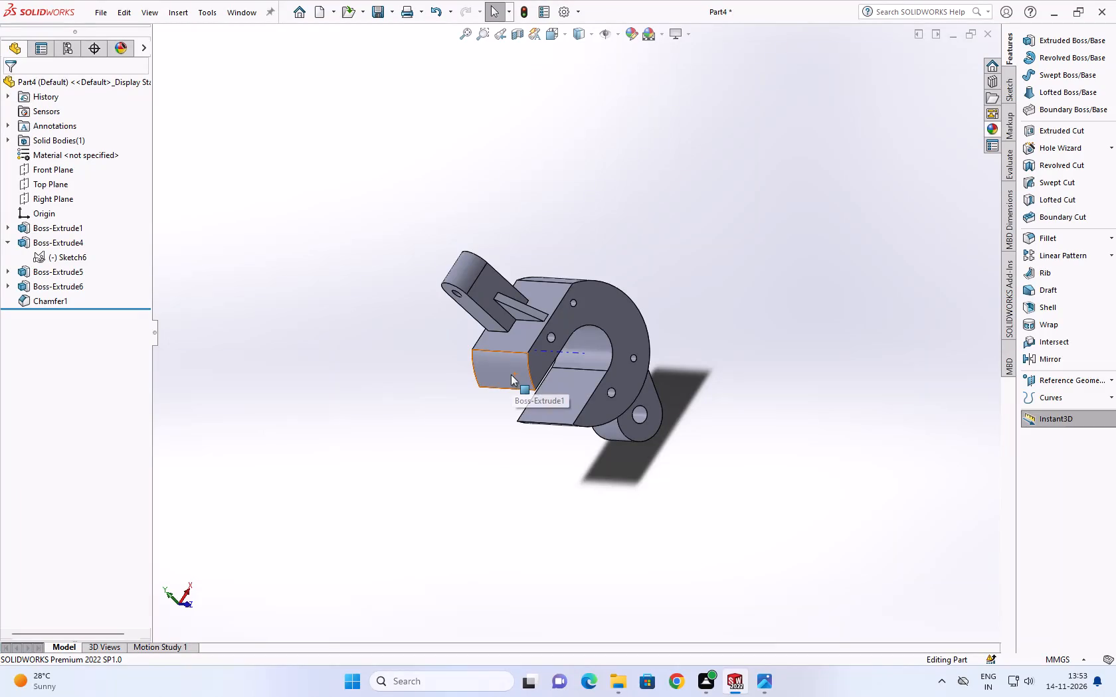
Examine the clamp body from several sides, covering the jaw opening, outer curved surface, ribbed arm, lug and C-face holes.
{"action": "scroll", "coordinate": [221, 497], "scroll_direction": "up", "scroll_amount": 3}
{"action": "scroll", "coordinate": [539, 452], "scroll_direction": "down", "scroll_amount": 8}
{"action": "left_click", "coordinate": [142, 379]}
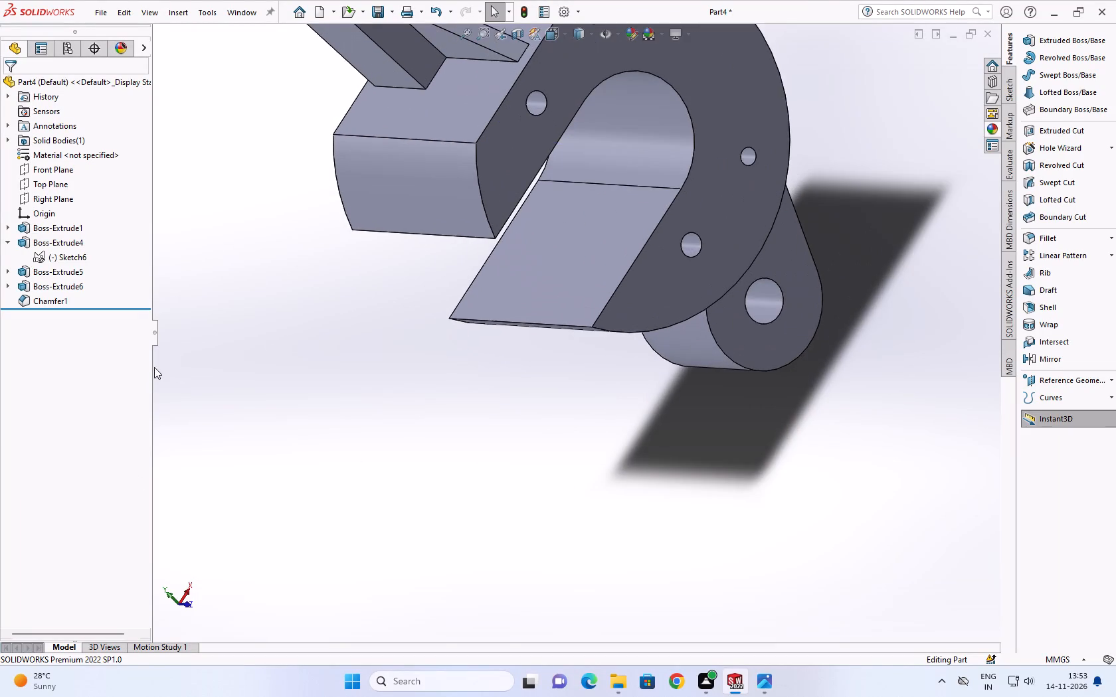
{"action": "scroll", "coordinate": [396, 291], "scroll_direction": "up", "scroll_amount": 5}
{"action": "middle_click_drag", "start_coordinate": [462, 204], "coordinate": [789, 451]}
{"action": "scroll", "coordinate": [568, 325], "scroll_direction": "up", "scroll_amount": 4}
{"action": "scroll", "coordinate": [579, 299], "scroll_direction": "down", "scroll_amount": 3}
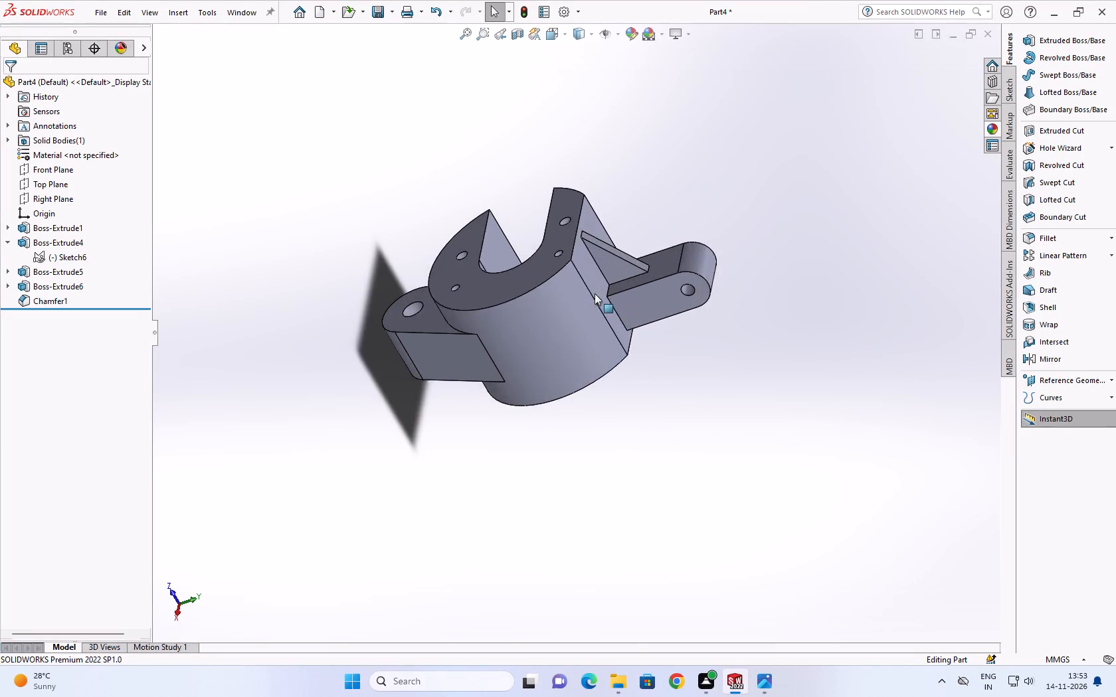
{"action": "scroll", "coordinate": [595, 293], "scroll_direction": "down", "scroll_amount": 3}
{"action": "middle_click_drag", "start_coordinate": [583, 277], "coordinate": [692, 503]}
{"action": "scroll", "coordinate": [479, 304], "scroll_direction": "up", "scroll_amount": 1}
{"action": "middle_click_drag", "start_coordinate": [479, 303], "coordinate": [630, 483]}
{"action": "middle_click_drag", "start_coordinate": [383, 251], "coordinate": [573, 292]}
{"action": "scroll", "coordinate": [526, 294], "scroll_direction": "up", "scroll_amount": 3}
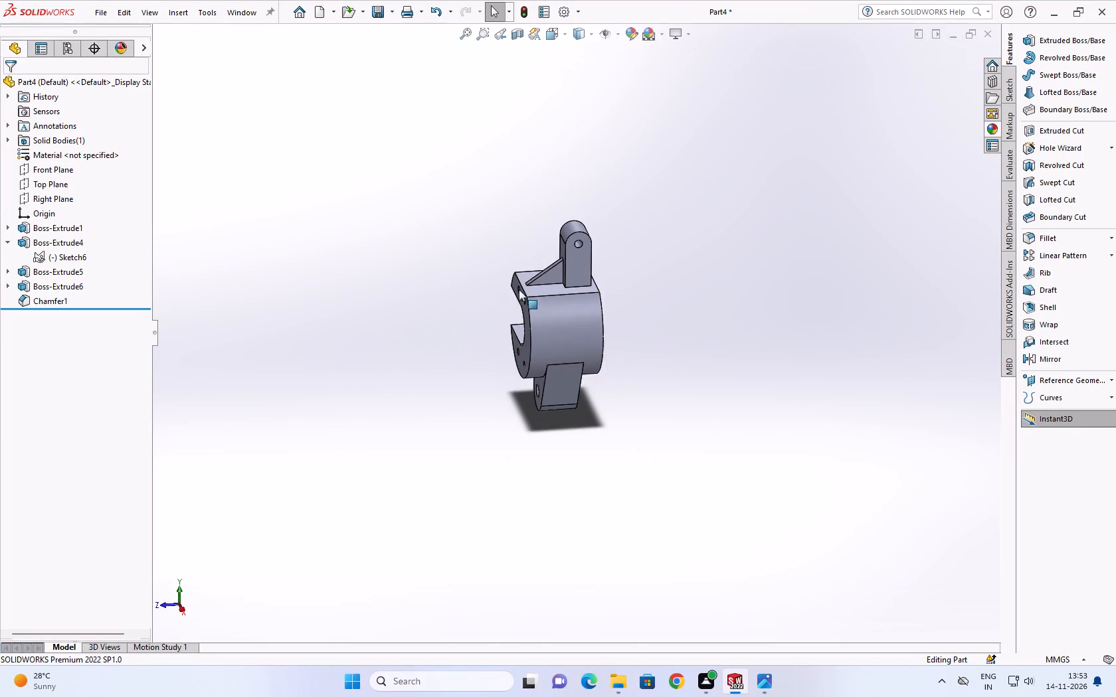
{"action": "scroll", "coordinate": [470, 302], "scroll_direction": "down", "scroll_amount": 3}
{"action": "scroll", "coordinate": [639, 327], "scroll_direction": "down", "scroll_amount": 1}
{"action": "middle_click_drag", "start_coordinate": [636, 328], "coordinate": [504, 307]}
{"action": "scroll", "coordinate": [519, 316], "scroll_direction": "up", "scroll_amount": 6}
{"action": "scroll", "coordinate": [628, 318], "scroll_direction": "down", "scroll_amount": 4}
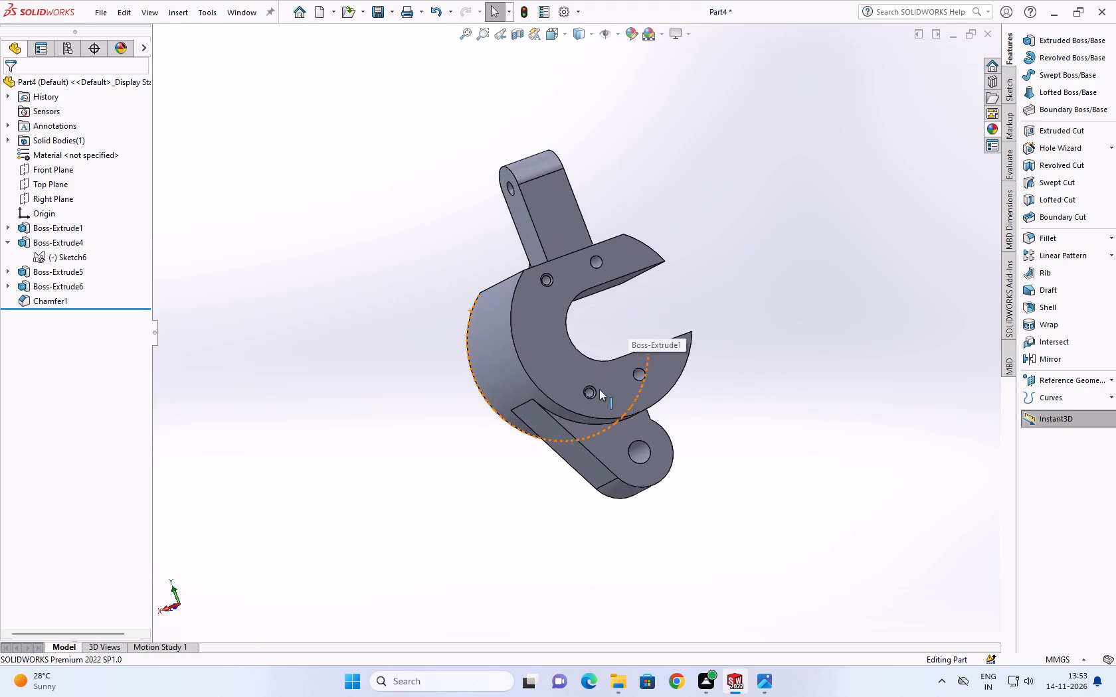
{"action": "scroll", "coordinate": [623, 351], "scroll_direction": "down", "scroll_amount": 4}
{"action": "middle_click_drag", "start_coordinate": [622, 333], "coordinate": [574, 414]}
{"action": "scroll", "coordinate": [561, 362], "scroll_direction": "up", "scroll_amount": 6}
{"action": "scroll", "coordinate": [474, 318], "scroll_direction": "down", "scroll_amount": 4}
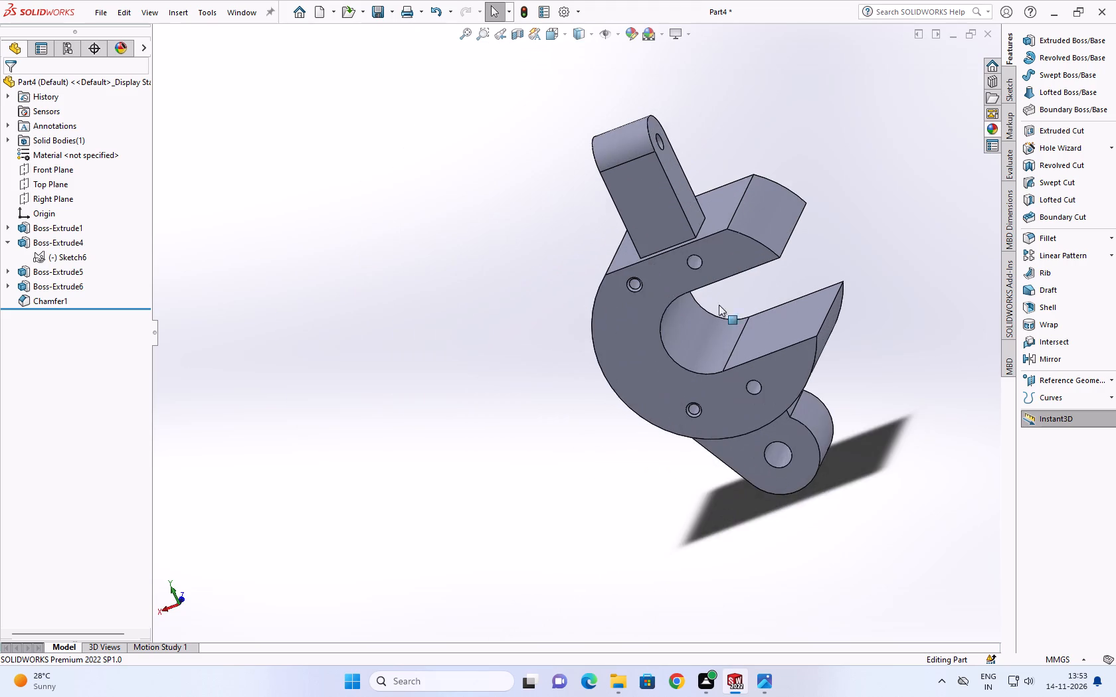
{"action": "scroll", "coordinate": [734, 303], "scroll_direction": "down", "scroll_amount": 3}
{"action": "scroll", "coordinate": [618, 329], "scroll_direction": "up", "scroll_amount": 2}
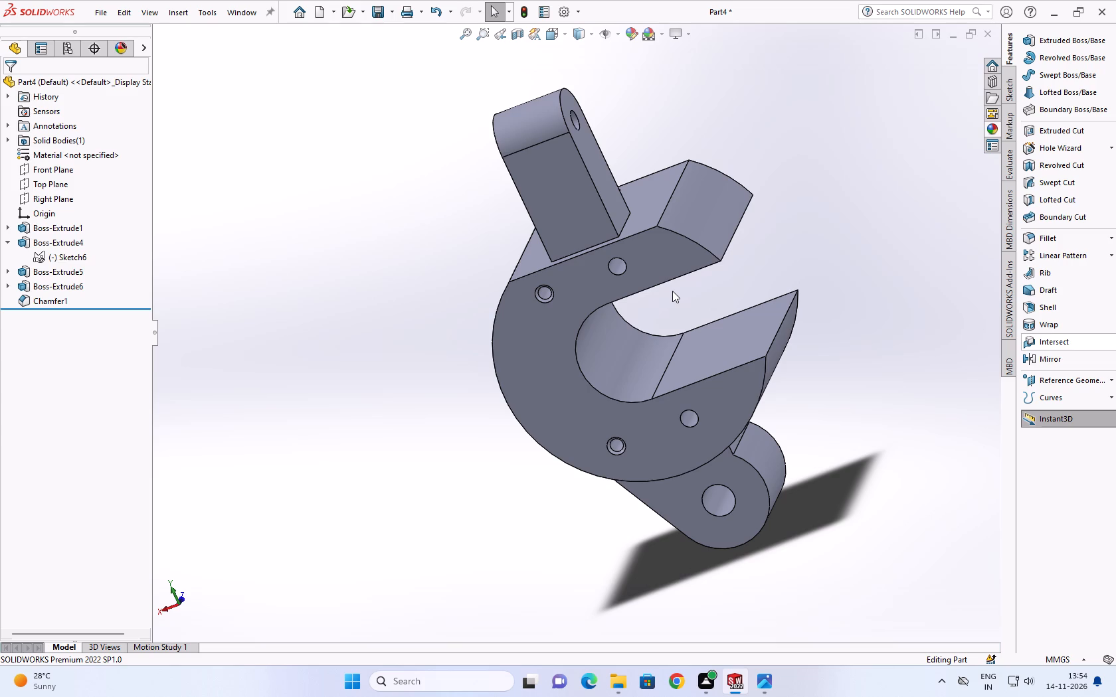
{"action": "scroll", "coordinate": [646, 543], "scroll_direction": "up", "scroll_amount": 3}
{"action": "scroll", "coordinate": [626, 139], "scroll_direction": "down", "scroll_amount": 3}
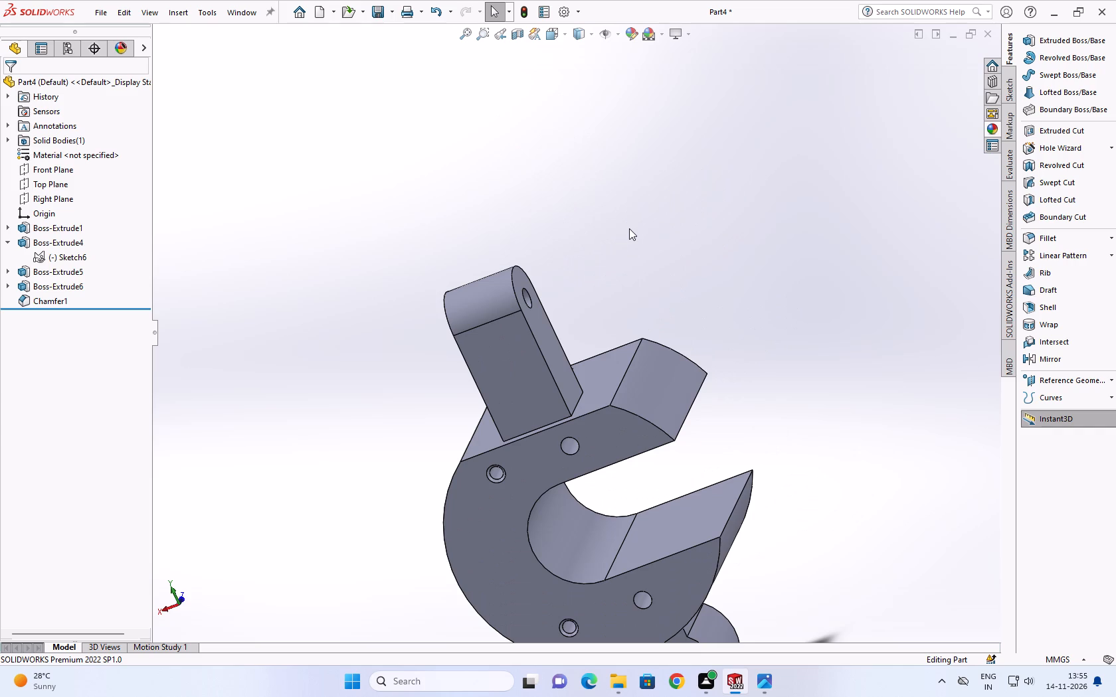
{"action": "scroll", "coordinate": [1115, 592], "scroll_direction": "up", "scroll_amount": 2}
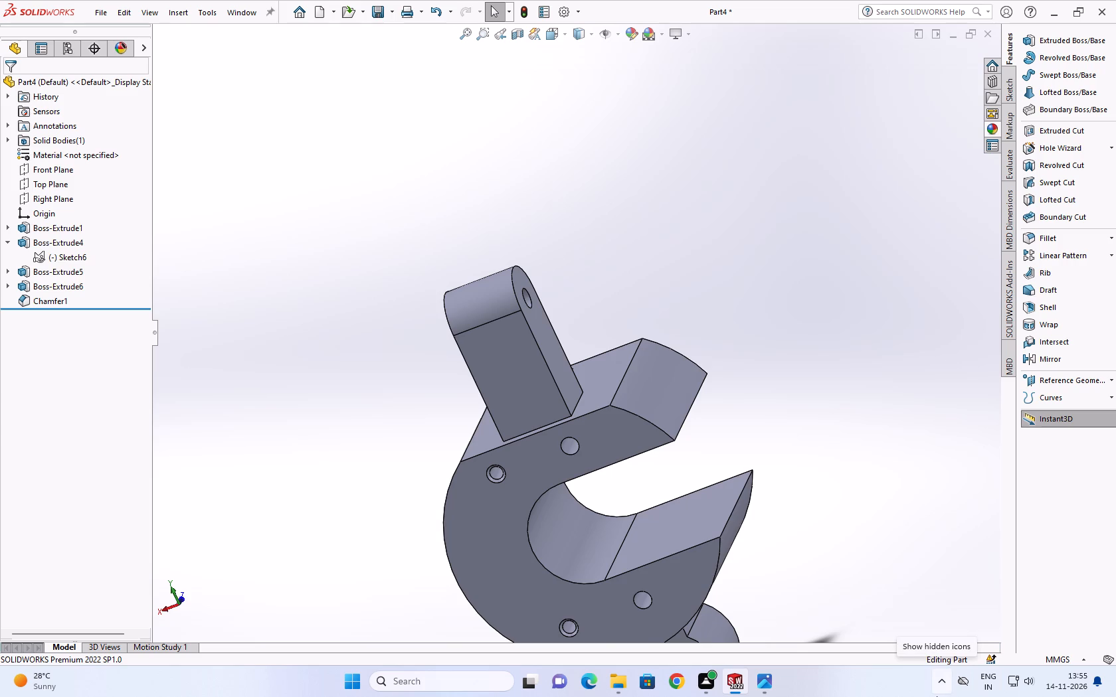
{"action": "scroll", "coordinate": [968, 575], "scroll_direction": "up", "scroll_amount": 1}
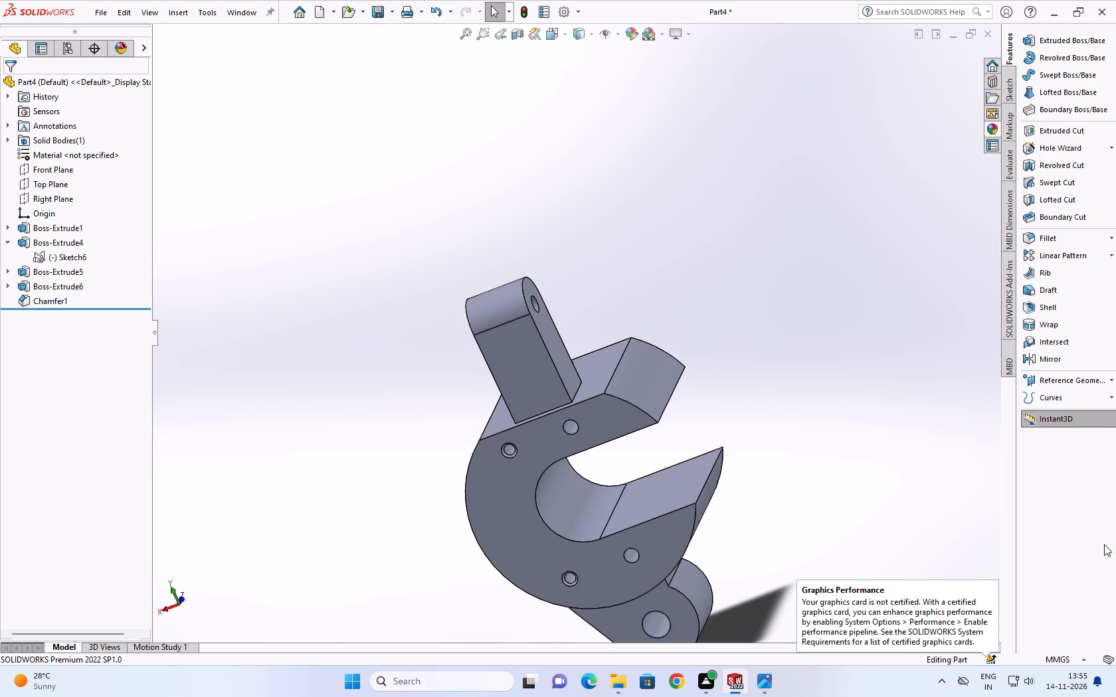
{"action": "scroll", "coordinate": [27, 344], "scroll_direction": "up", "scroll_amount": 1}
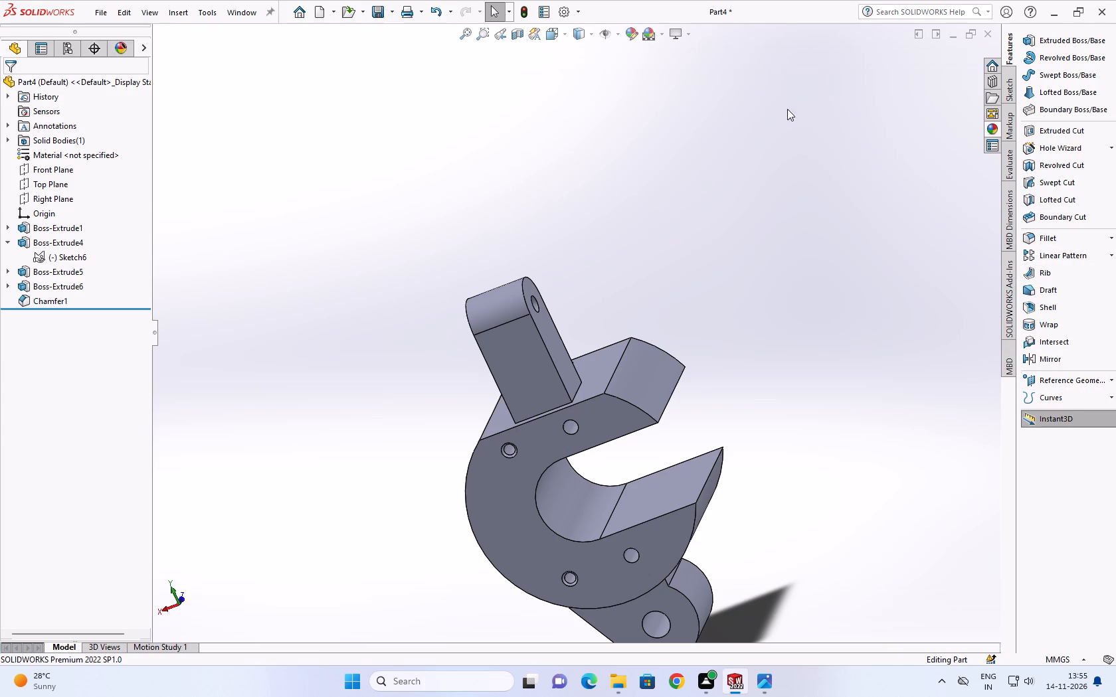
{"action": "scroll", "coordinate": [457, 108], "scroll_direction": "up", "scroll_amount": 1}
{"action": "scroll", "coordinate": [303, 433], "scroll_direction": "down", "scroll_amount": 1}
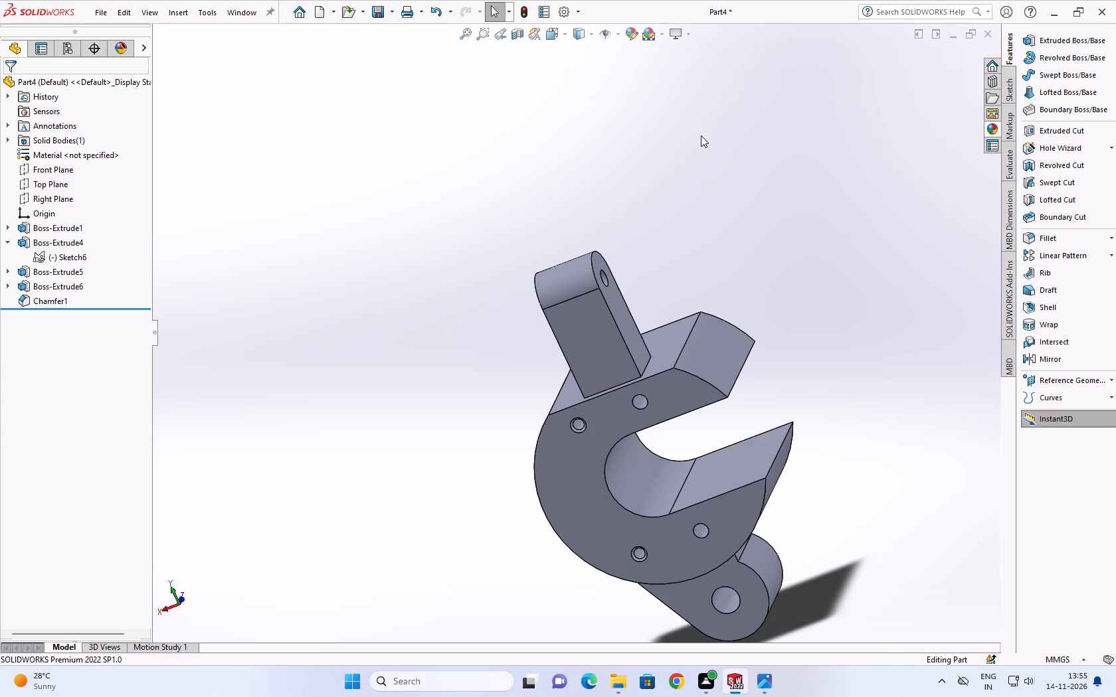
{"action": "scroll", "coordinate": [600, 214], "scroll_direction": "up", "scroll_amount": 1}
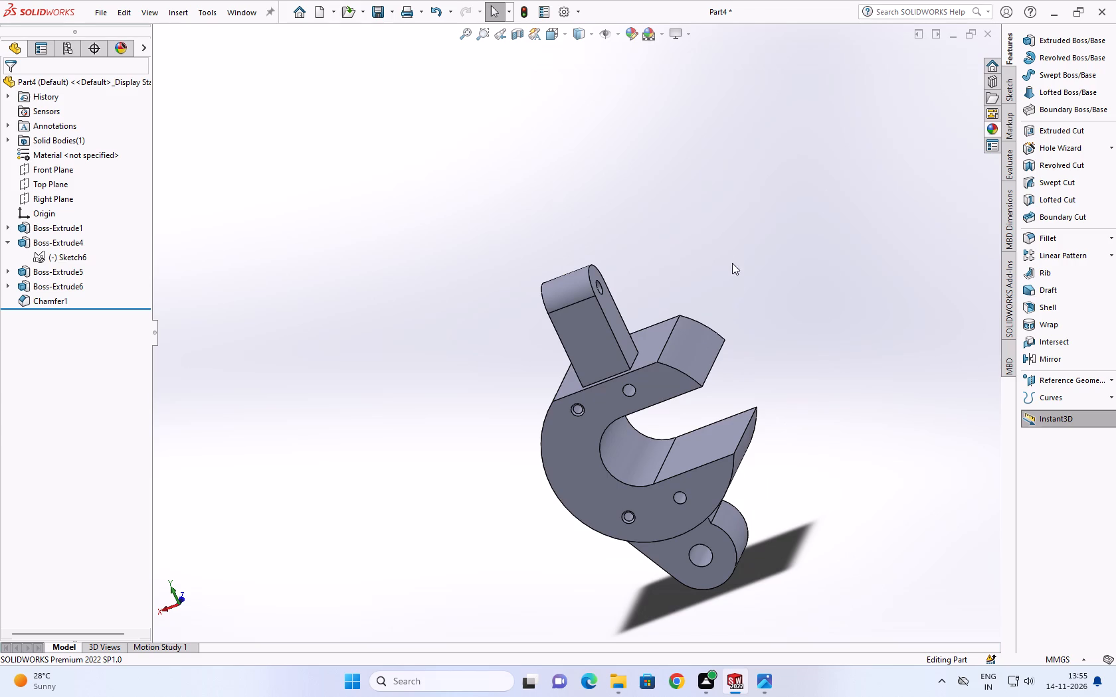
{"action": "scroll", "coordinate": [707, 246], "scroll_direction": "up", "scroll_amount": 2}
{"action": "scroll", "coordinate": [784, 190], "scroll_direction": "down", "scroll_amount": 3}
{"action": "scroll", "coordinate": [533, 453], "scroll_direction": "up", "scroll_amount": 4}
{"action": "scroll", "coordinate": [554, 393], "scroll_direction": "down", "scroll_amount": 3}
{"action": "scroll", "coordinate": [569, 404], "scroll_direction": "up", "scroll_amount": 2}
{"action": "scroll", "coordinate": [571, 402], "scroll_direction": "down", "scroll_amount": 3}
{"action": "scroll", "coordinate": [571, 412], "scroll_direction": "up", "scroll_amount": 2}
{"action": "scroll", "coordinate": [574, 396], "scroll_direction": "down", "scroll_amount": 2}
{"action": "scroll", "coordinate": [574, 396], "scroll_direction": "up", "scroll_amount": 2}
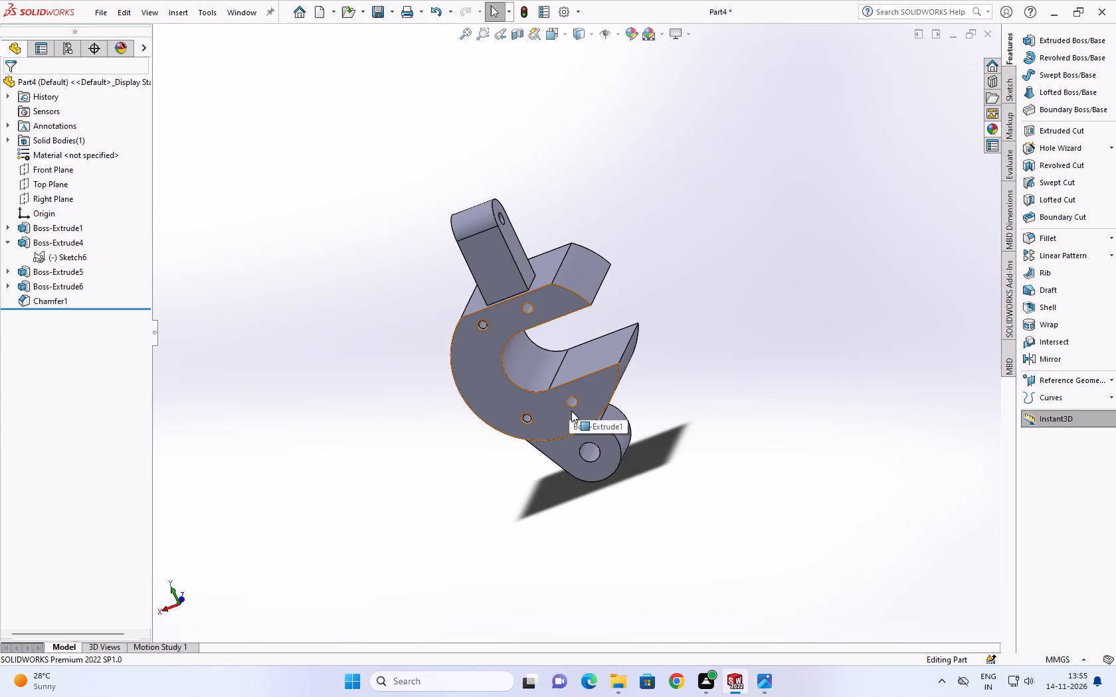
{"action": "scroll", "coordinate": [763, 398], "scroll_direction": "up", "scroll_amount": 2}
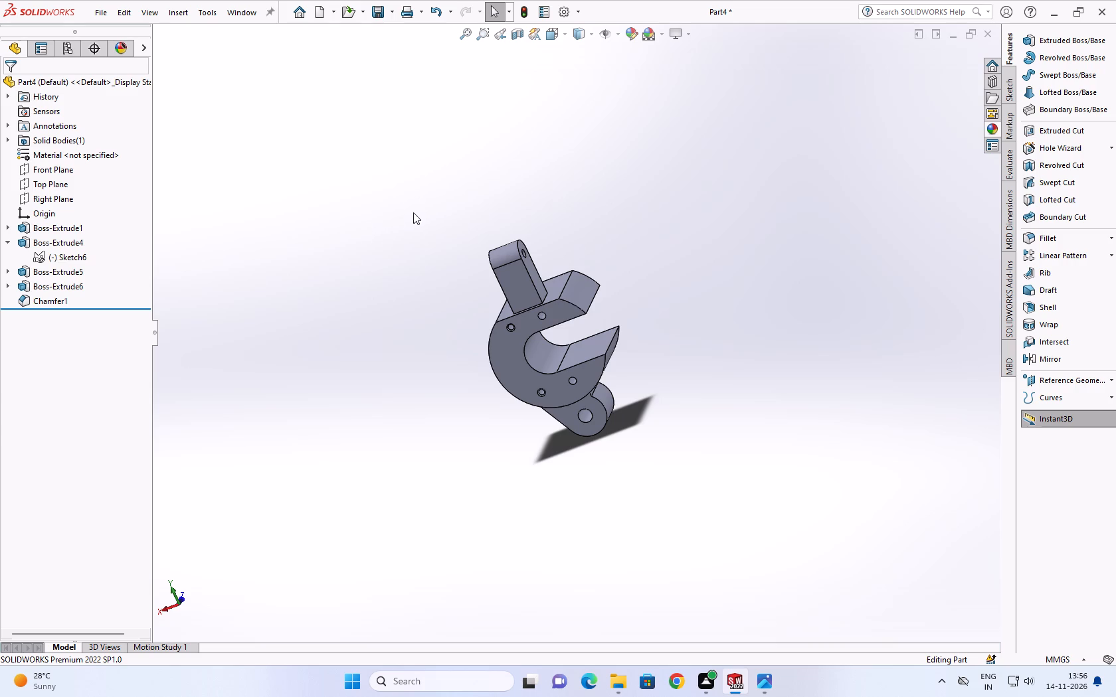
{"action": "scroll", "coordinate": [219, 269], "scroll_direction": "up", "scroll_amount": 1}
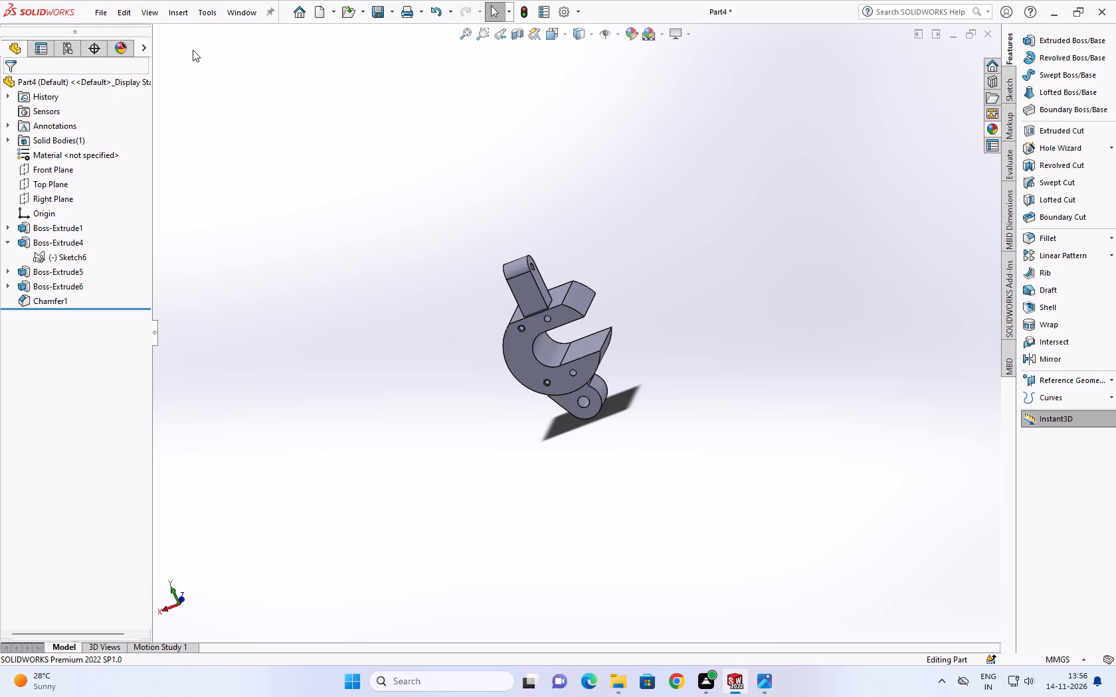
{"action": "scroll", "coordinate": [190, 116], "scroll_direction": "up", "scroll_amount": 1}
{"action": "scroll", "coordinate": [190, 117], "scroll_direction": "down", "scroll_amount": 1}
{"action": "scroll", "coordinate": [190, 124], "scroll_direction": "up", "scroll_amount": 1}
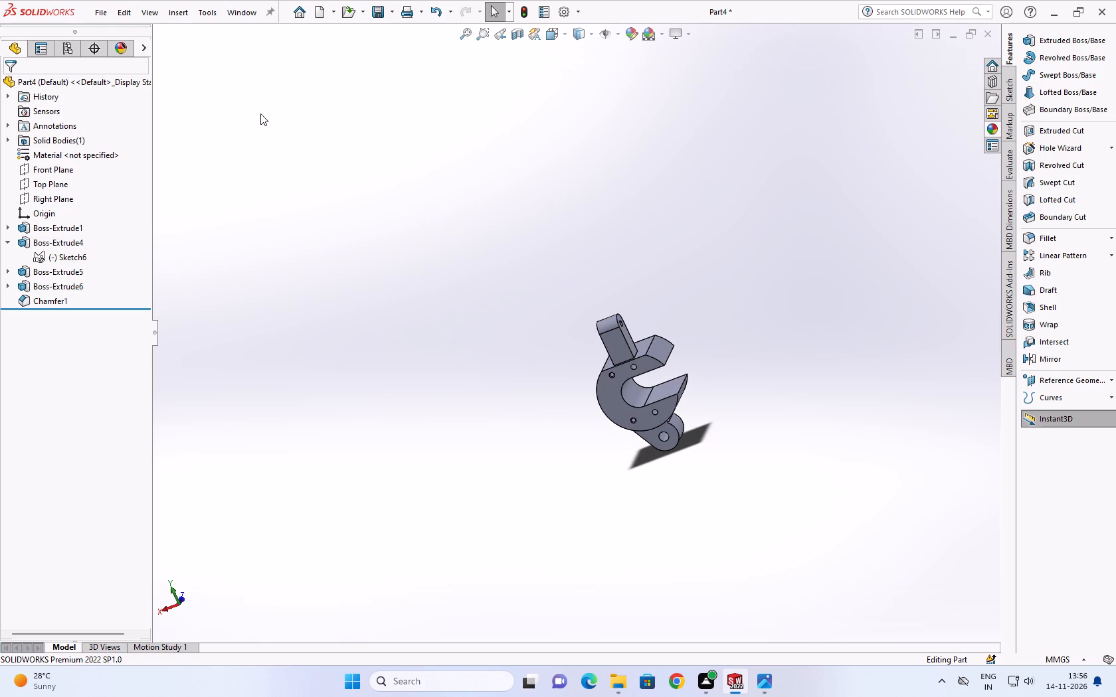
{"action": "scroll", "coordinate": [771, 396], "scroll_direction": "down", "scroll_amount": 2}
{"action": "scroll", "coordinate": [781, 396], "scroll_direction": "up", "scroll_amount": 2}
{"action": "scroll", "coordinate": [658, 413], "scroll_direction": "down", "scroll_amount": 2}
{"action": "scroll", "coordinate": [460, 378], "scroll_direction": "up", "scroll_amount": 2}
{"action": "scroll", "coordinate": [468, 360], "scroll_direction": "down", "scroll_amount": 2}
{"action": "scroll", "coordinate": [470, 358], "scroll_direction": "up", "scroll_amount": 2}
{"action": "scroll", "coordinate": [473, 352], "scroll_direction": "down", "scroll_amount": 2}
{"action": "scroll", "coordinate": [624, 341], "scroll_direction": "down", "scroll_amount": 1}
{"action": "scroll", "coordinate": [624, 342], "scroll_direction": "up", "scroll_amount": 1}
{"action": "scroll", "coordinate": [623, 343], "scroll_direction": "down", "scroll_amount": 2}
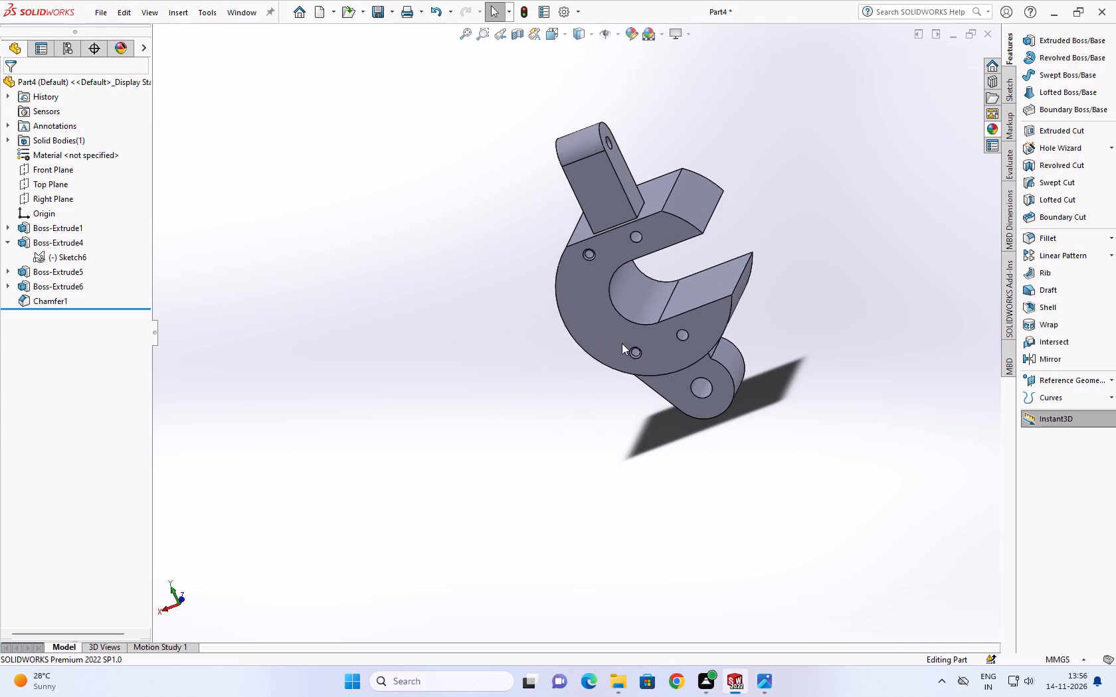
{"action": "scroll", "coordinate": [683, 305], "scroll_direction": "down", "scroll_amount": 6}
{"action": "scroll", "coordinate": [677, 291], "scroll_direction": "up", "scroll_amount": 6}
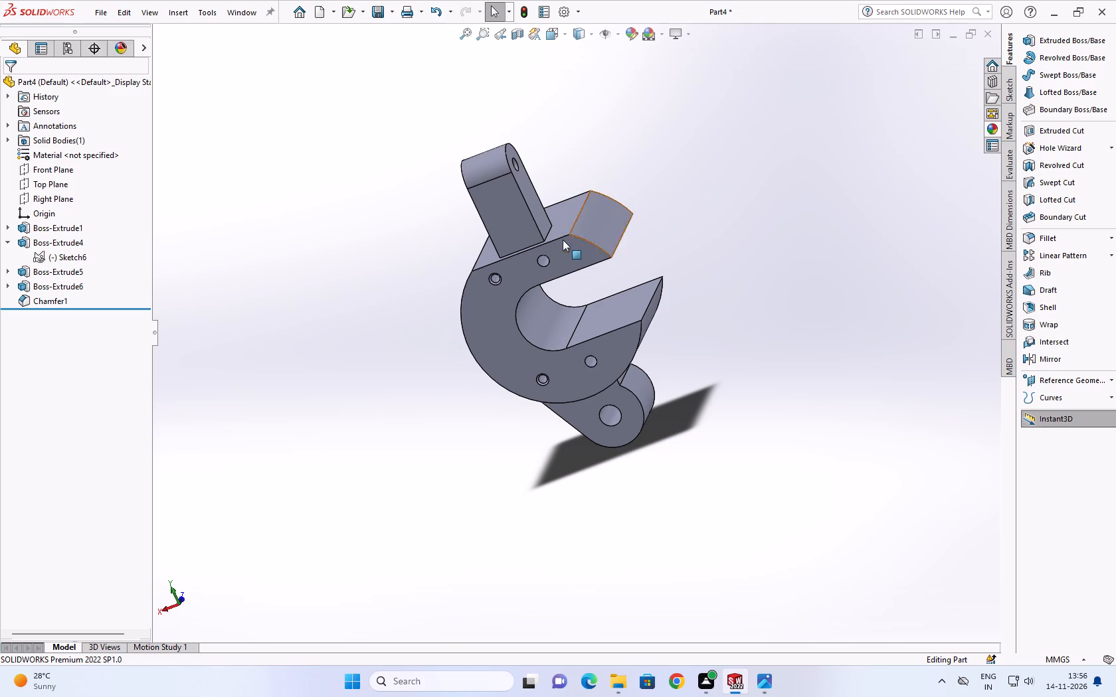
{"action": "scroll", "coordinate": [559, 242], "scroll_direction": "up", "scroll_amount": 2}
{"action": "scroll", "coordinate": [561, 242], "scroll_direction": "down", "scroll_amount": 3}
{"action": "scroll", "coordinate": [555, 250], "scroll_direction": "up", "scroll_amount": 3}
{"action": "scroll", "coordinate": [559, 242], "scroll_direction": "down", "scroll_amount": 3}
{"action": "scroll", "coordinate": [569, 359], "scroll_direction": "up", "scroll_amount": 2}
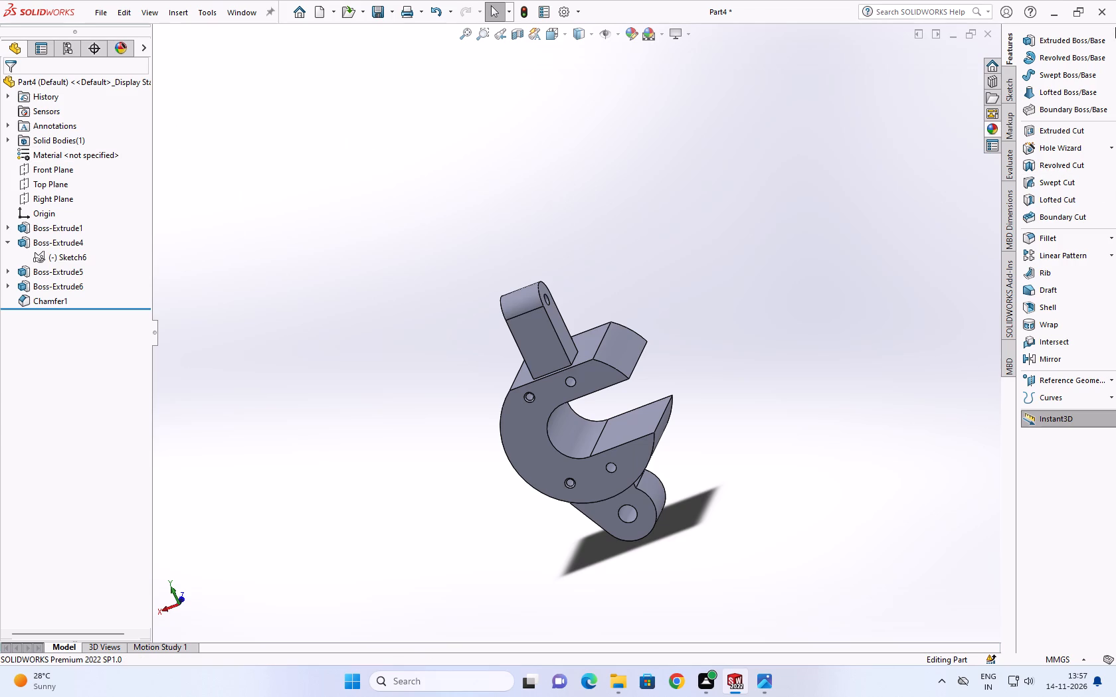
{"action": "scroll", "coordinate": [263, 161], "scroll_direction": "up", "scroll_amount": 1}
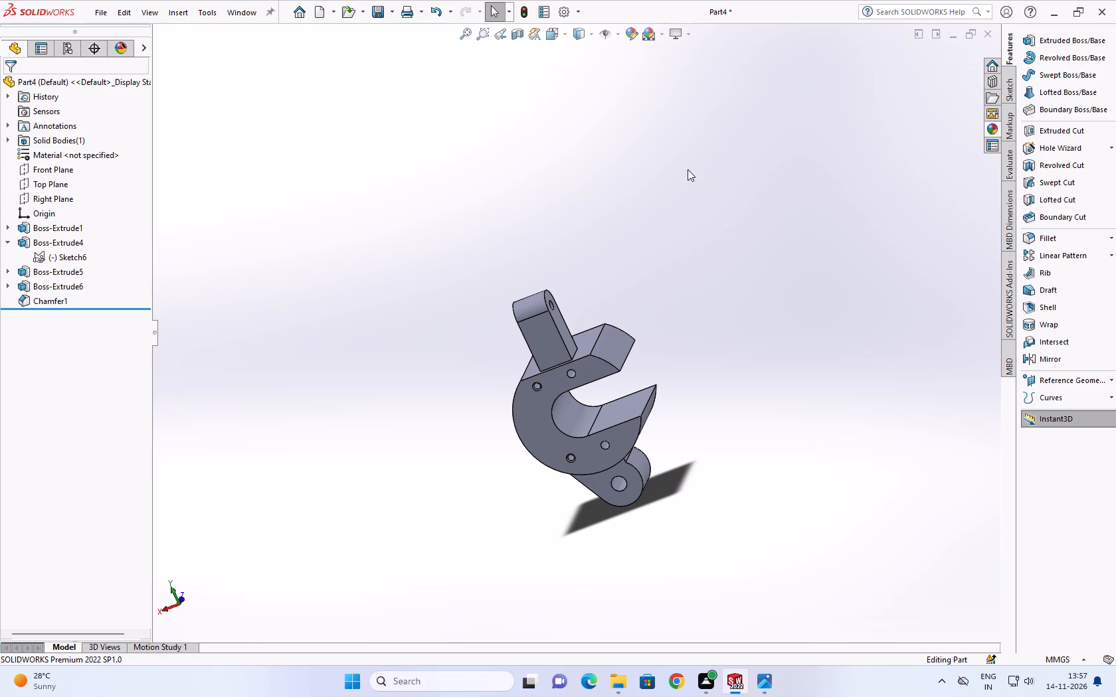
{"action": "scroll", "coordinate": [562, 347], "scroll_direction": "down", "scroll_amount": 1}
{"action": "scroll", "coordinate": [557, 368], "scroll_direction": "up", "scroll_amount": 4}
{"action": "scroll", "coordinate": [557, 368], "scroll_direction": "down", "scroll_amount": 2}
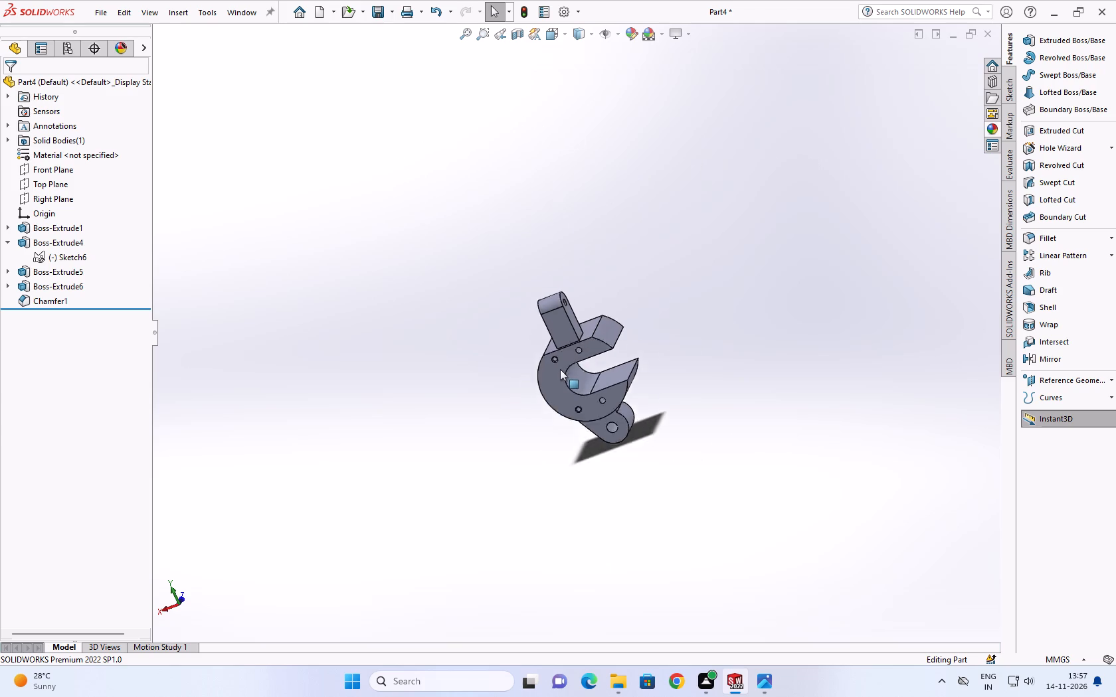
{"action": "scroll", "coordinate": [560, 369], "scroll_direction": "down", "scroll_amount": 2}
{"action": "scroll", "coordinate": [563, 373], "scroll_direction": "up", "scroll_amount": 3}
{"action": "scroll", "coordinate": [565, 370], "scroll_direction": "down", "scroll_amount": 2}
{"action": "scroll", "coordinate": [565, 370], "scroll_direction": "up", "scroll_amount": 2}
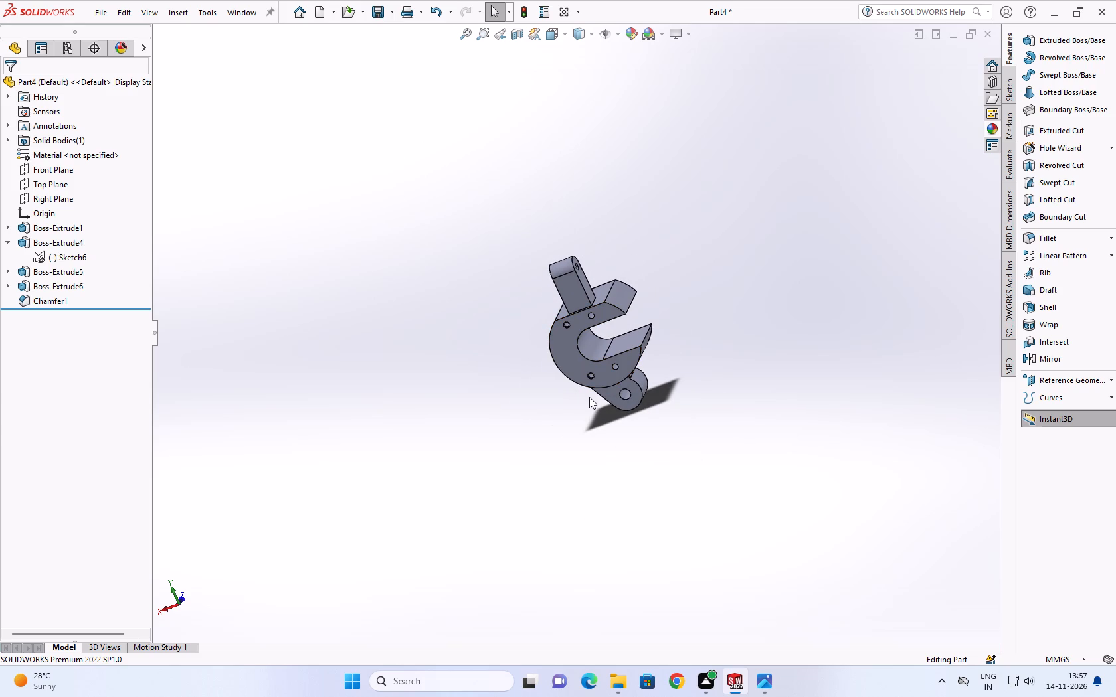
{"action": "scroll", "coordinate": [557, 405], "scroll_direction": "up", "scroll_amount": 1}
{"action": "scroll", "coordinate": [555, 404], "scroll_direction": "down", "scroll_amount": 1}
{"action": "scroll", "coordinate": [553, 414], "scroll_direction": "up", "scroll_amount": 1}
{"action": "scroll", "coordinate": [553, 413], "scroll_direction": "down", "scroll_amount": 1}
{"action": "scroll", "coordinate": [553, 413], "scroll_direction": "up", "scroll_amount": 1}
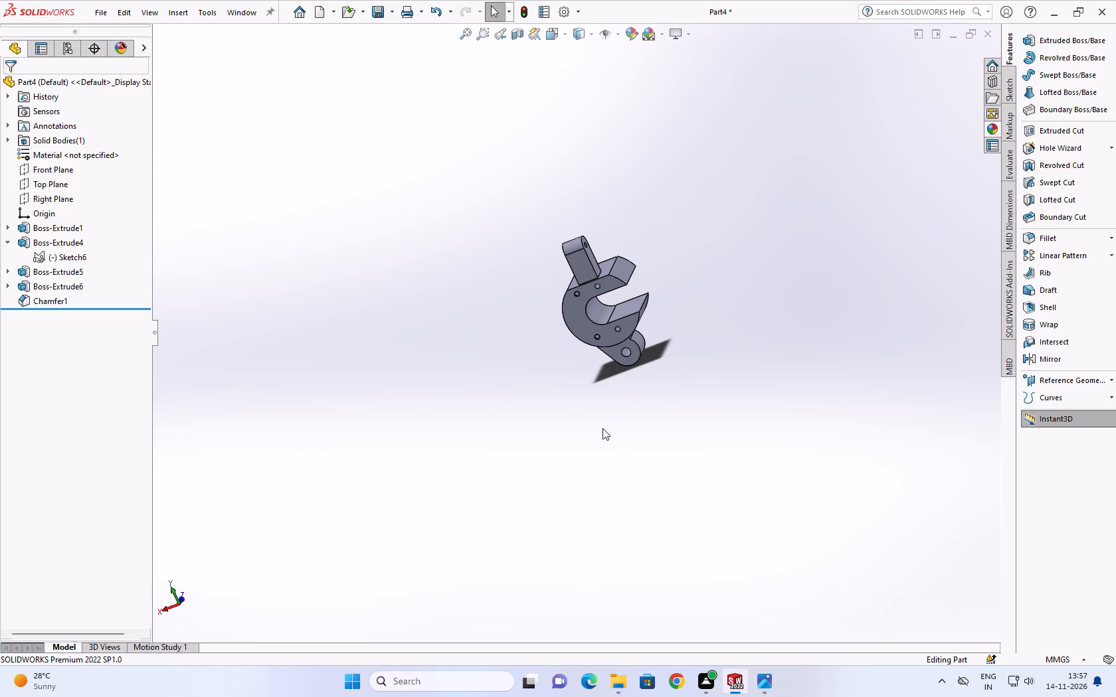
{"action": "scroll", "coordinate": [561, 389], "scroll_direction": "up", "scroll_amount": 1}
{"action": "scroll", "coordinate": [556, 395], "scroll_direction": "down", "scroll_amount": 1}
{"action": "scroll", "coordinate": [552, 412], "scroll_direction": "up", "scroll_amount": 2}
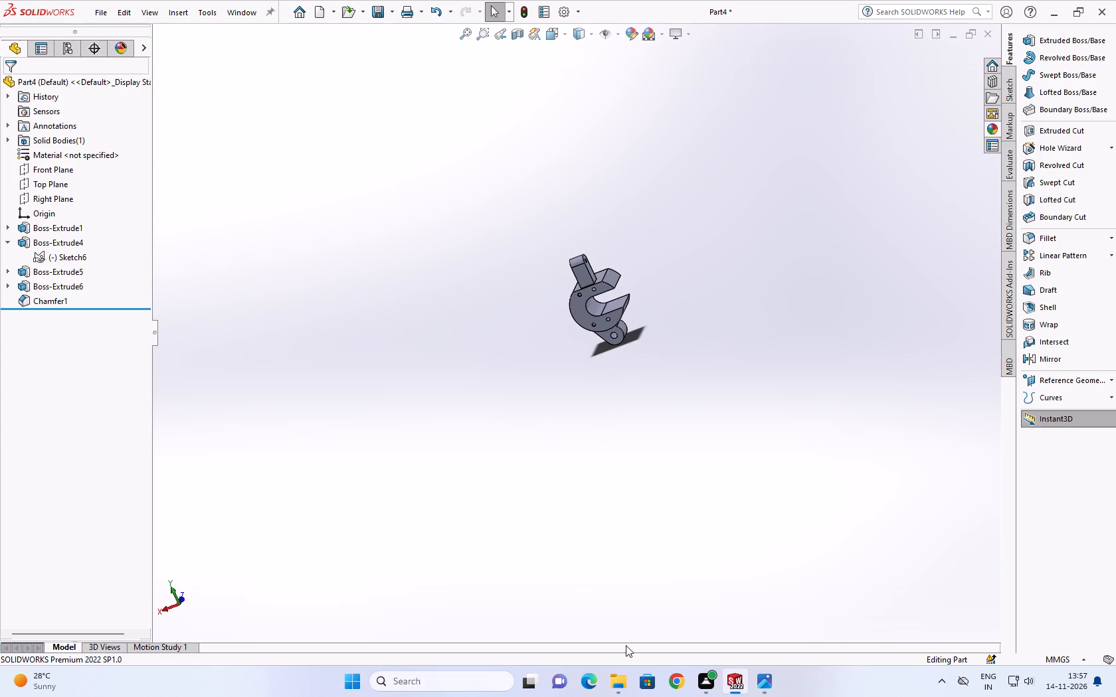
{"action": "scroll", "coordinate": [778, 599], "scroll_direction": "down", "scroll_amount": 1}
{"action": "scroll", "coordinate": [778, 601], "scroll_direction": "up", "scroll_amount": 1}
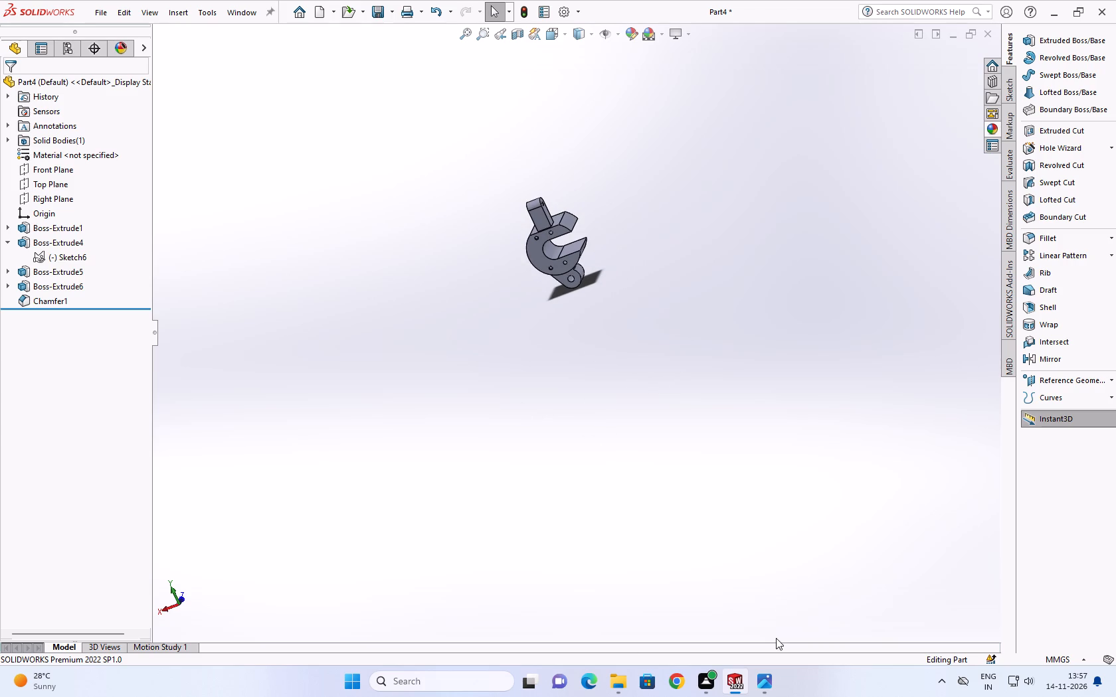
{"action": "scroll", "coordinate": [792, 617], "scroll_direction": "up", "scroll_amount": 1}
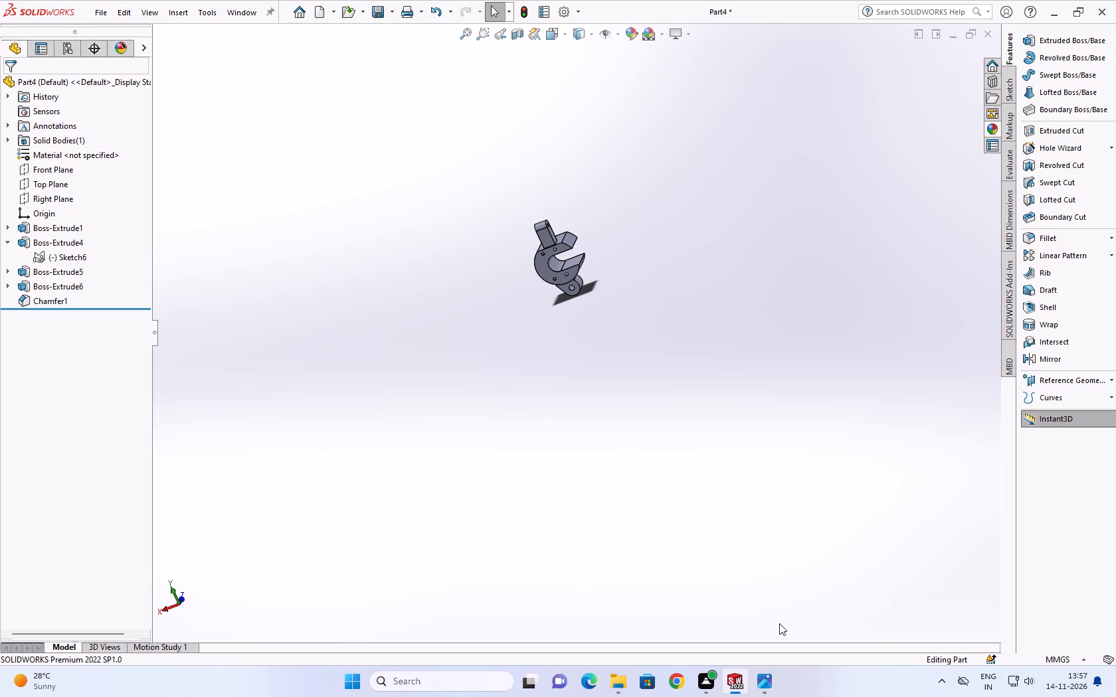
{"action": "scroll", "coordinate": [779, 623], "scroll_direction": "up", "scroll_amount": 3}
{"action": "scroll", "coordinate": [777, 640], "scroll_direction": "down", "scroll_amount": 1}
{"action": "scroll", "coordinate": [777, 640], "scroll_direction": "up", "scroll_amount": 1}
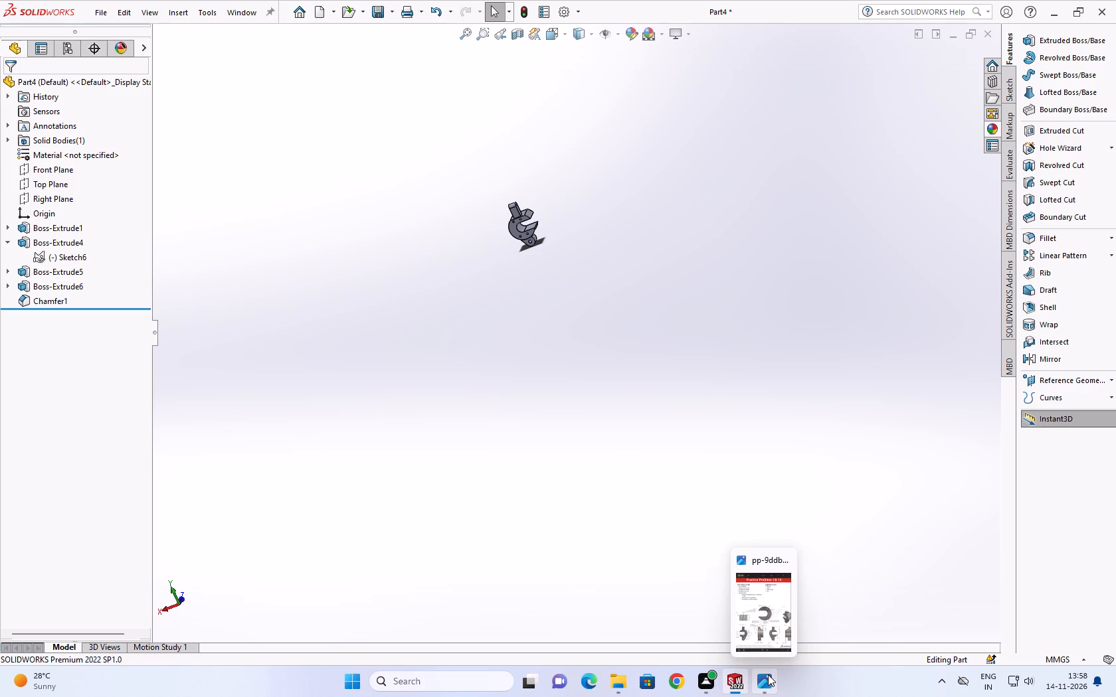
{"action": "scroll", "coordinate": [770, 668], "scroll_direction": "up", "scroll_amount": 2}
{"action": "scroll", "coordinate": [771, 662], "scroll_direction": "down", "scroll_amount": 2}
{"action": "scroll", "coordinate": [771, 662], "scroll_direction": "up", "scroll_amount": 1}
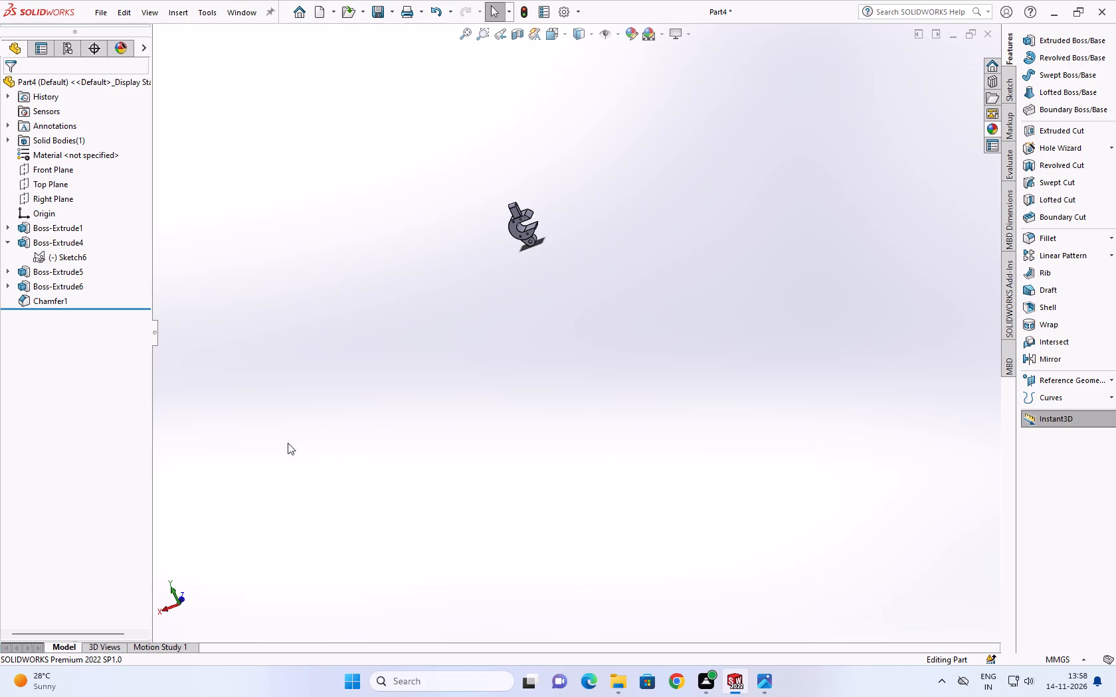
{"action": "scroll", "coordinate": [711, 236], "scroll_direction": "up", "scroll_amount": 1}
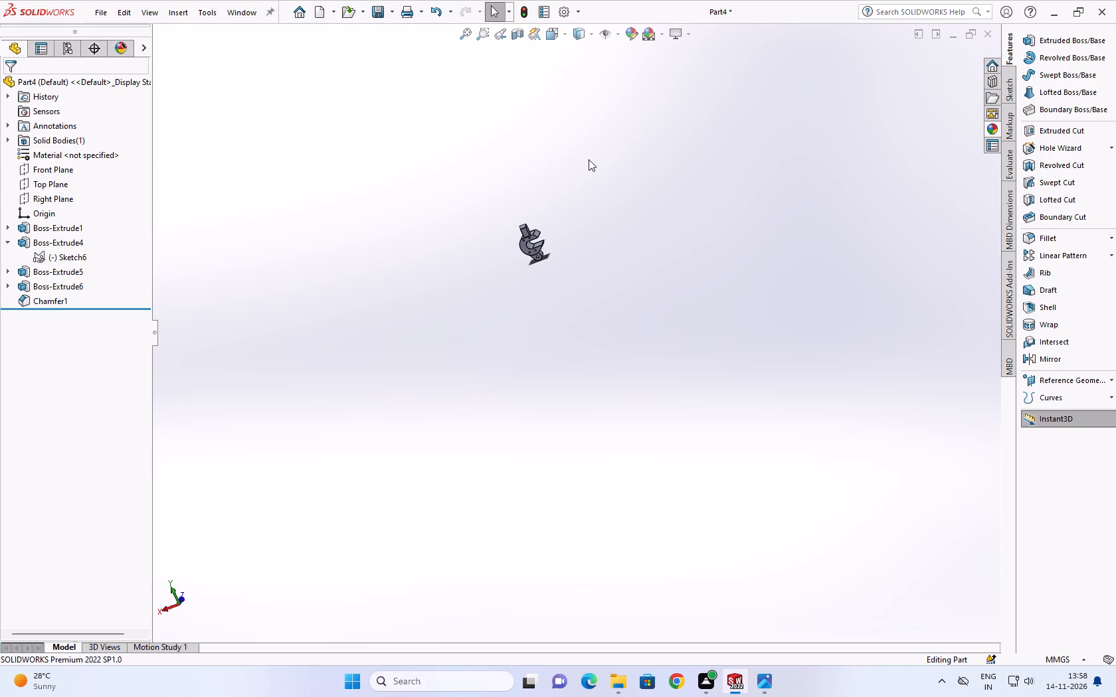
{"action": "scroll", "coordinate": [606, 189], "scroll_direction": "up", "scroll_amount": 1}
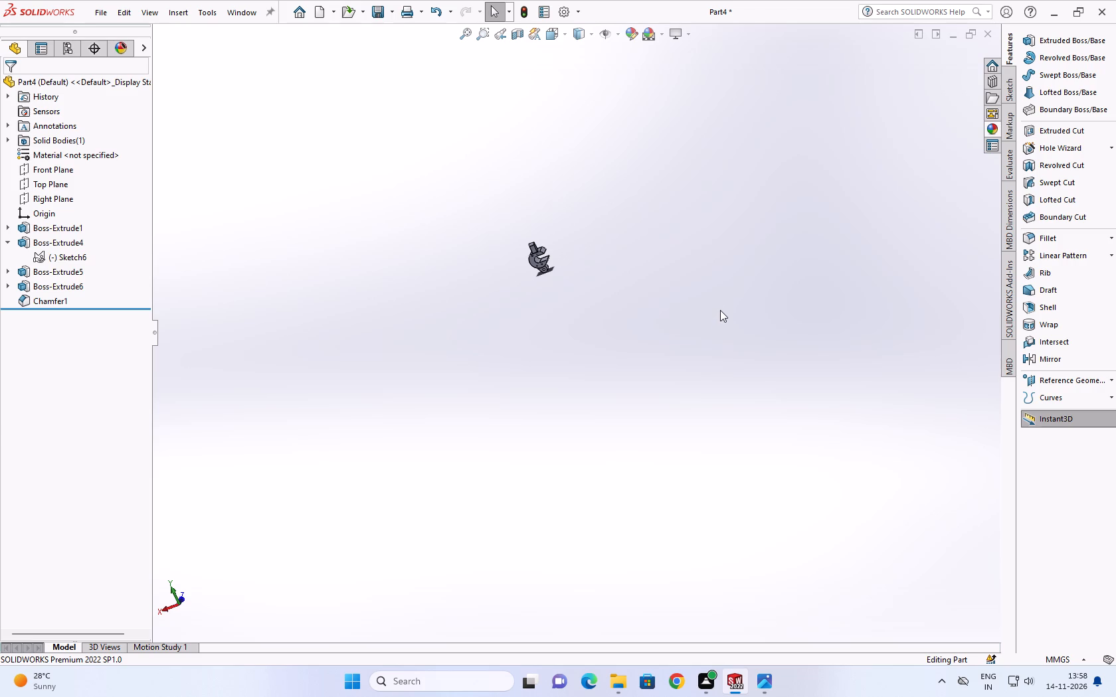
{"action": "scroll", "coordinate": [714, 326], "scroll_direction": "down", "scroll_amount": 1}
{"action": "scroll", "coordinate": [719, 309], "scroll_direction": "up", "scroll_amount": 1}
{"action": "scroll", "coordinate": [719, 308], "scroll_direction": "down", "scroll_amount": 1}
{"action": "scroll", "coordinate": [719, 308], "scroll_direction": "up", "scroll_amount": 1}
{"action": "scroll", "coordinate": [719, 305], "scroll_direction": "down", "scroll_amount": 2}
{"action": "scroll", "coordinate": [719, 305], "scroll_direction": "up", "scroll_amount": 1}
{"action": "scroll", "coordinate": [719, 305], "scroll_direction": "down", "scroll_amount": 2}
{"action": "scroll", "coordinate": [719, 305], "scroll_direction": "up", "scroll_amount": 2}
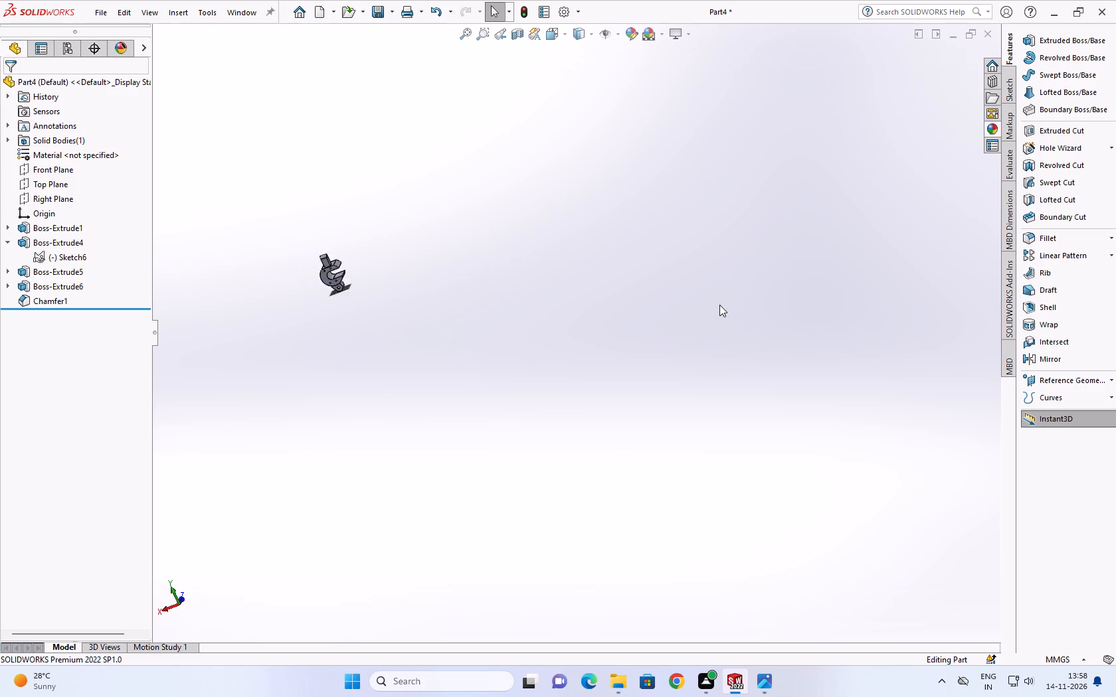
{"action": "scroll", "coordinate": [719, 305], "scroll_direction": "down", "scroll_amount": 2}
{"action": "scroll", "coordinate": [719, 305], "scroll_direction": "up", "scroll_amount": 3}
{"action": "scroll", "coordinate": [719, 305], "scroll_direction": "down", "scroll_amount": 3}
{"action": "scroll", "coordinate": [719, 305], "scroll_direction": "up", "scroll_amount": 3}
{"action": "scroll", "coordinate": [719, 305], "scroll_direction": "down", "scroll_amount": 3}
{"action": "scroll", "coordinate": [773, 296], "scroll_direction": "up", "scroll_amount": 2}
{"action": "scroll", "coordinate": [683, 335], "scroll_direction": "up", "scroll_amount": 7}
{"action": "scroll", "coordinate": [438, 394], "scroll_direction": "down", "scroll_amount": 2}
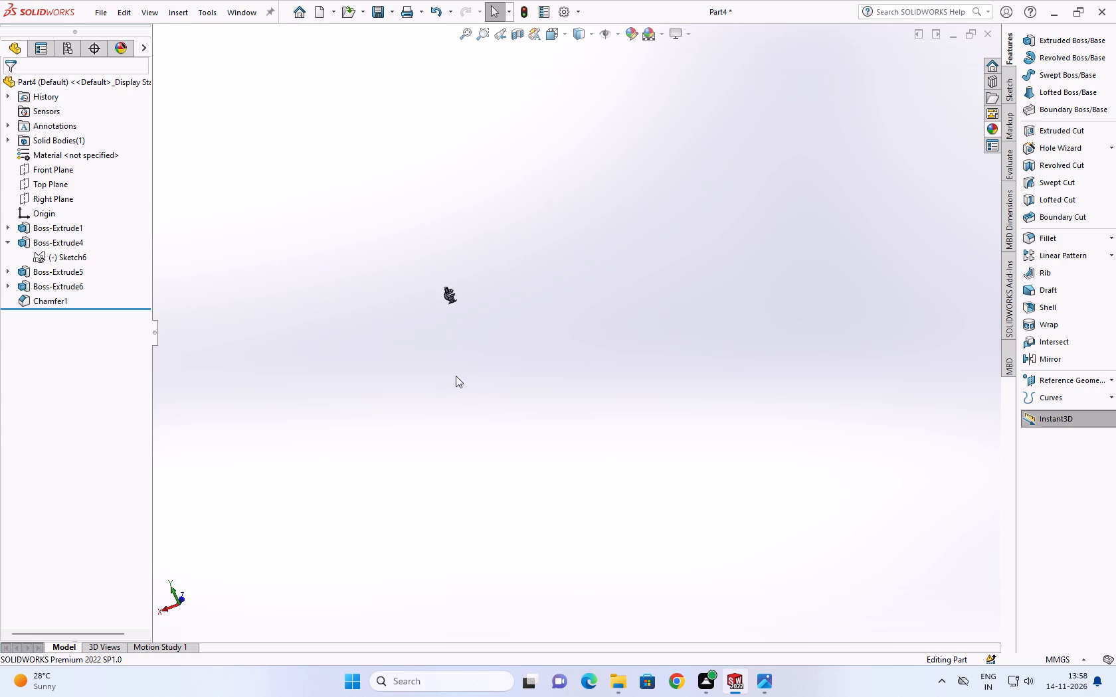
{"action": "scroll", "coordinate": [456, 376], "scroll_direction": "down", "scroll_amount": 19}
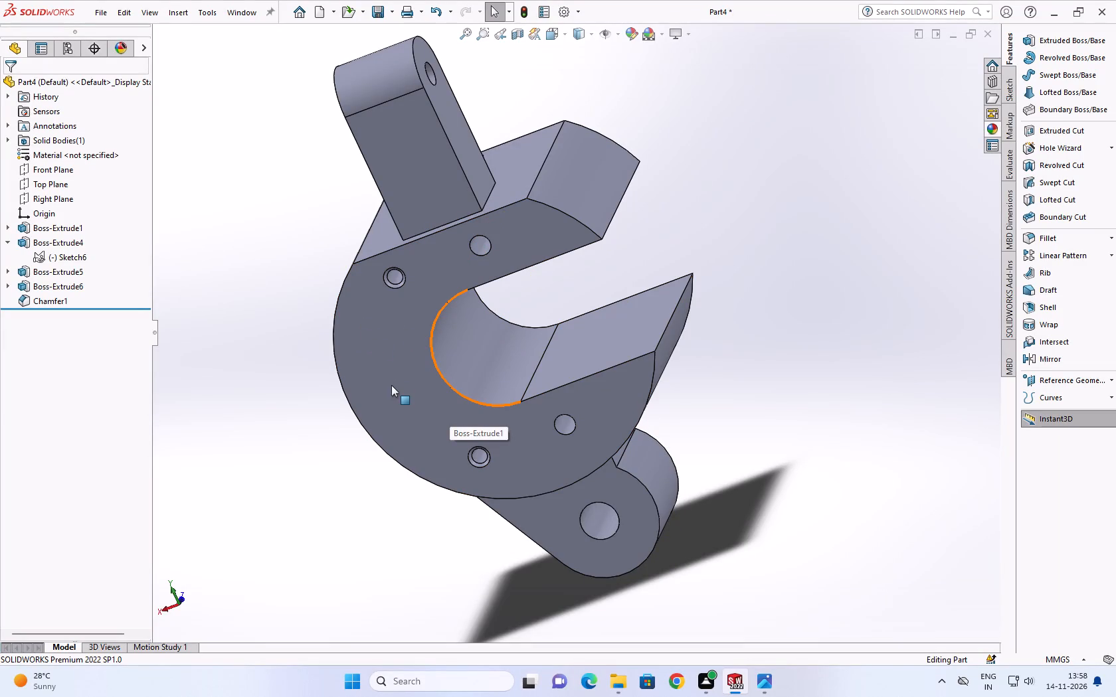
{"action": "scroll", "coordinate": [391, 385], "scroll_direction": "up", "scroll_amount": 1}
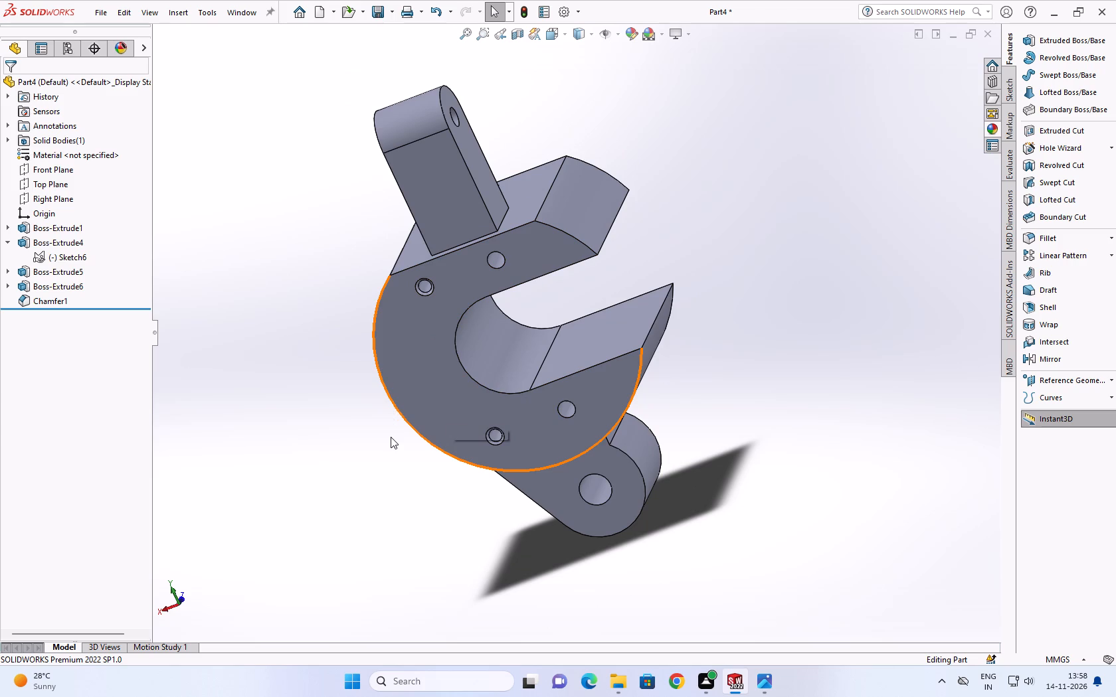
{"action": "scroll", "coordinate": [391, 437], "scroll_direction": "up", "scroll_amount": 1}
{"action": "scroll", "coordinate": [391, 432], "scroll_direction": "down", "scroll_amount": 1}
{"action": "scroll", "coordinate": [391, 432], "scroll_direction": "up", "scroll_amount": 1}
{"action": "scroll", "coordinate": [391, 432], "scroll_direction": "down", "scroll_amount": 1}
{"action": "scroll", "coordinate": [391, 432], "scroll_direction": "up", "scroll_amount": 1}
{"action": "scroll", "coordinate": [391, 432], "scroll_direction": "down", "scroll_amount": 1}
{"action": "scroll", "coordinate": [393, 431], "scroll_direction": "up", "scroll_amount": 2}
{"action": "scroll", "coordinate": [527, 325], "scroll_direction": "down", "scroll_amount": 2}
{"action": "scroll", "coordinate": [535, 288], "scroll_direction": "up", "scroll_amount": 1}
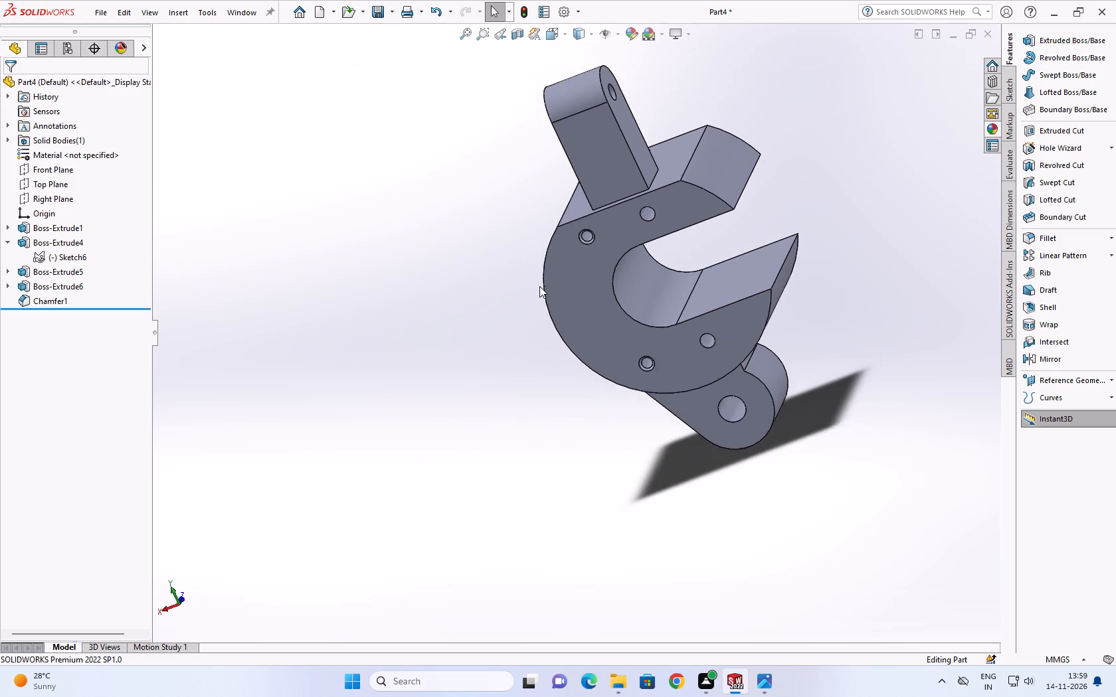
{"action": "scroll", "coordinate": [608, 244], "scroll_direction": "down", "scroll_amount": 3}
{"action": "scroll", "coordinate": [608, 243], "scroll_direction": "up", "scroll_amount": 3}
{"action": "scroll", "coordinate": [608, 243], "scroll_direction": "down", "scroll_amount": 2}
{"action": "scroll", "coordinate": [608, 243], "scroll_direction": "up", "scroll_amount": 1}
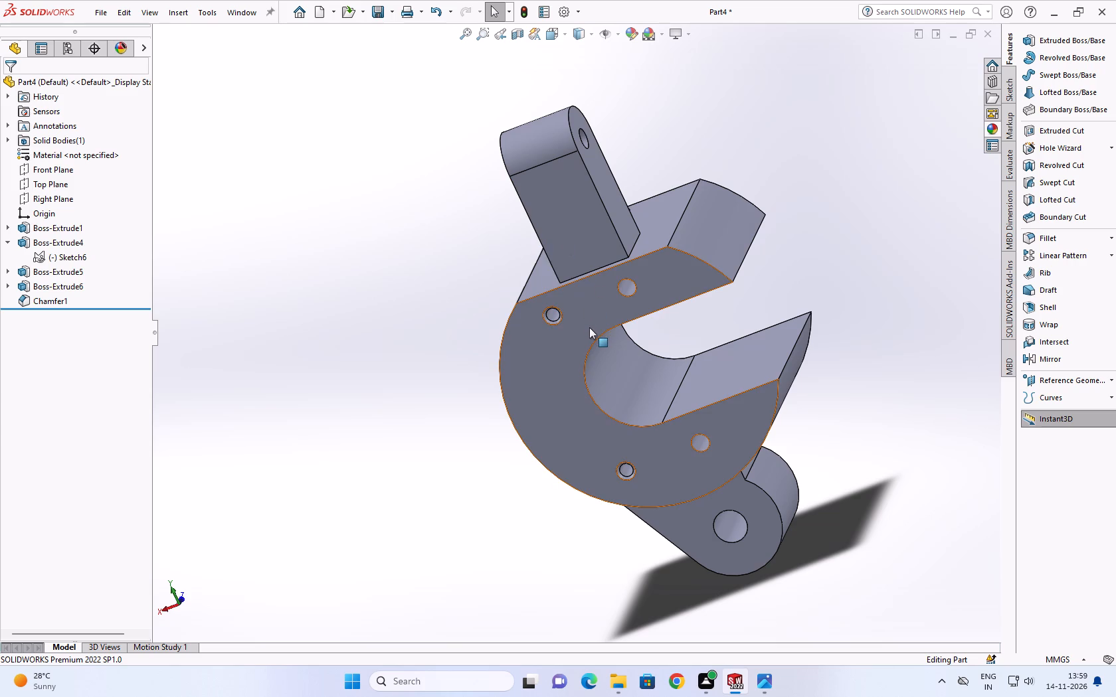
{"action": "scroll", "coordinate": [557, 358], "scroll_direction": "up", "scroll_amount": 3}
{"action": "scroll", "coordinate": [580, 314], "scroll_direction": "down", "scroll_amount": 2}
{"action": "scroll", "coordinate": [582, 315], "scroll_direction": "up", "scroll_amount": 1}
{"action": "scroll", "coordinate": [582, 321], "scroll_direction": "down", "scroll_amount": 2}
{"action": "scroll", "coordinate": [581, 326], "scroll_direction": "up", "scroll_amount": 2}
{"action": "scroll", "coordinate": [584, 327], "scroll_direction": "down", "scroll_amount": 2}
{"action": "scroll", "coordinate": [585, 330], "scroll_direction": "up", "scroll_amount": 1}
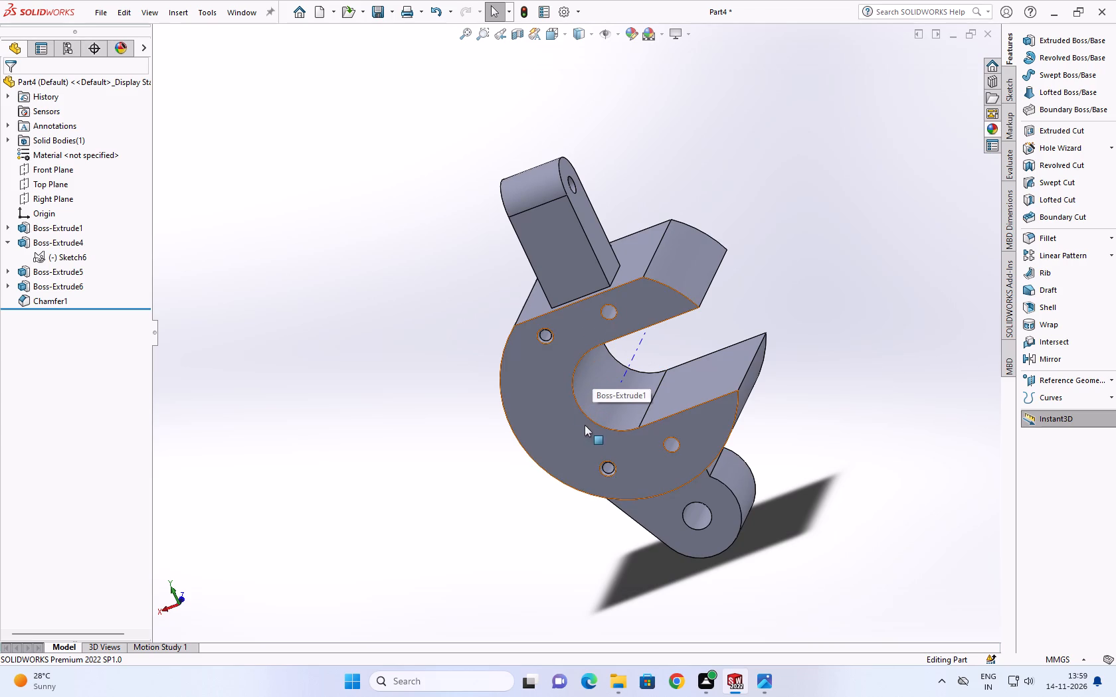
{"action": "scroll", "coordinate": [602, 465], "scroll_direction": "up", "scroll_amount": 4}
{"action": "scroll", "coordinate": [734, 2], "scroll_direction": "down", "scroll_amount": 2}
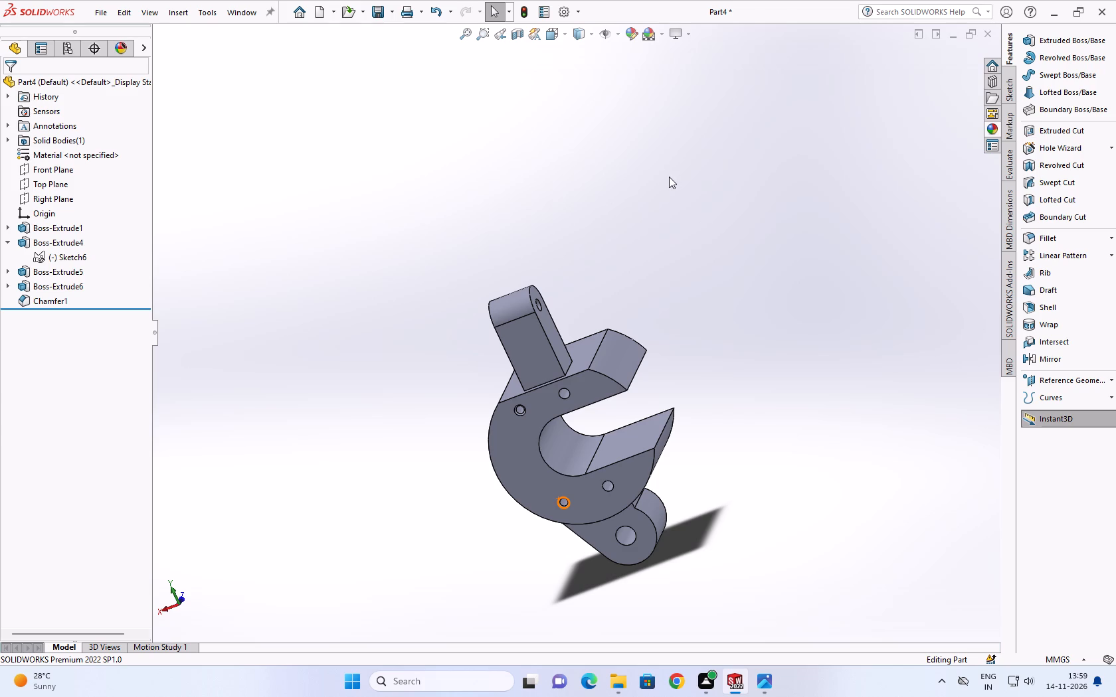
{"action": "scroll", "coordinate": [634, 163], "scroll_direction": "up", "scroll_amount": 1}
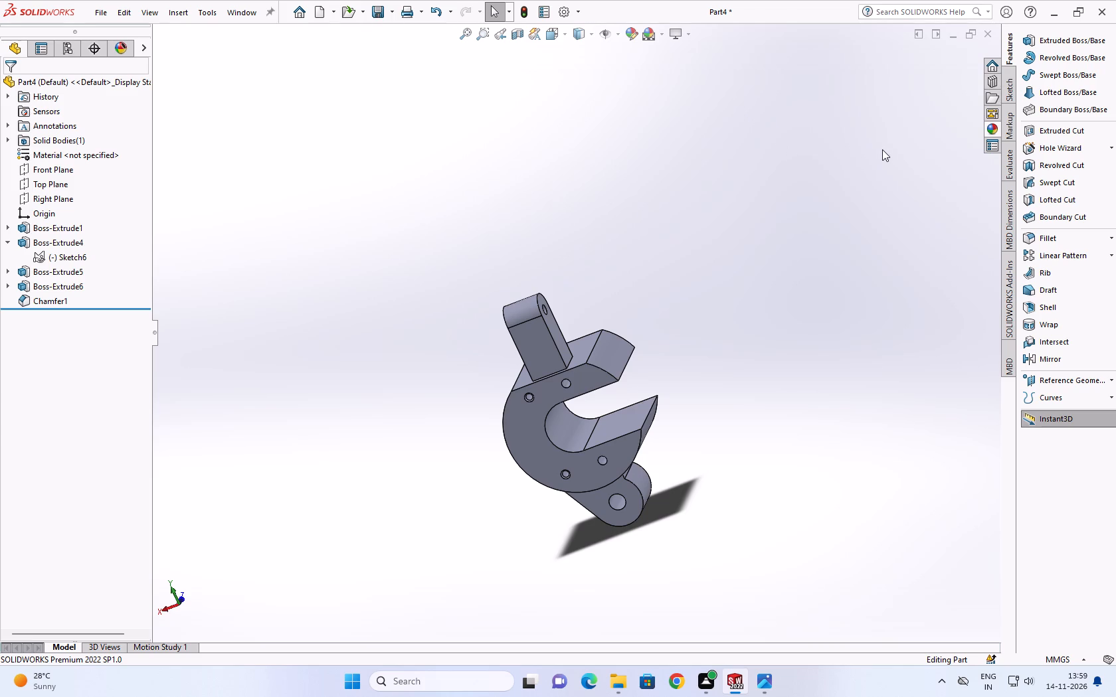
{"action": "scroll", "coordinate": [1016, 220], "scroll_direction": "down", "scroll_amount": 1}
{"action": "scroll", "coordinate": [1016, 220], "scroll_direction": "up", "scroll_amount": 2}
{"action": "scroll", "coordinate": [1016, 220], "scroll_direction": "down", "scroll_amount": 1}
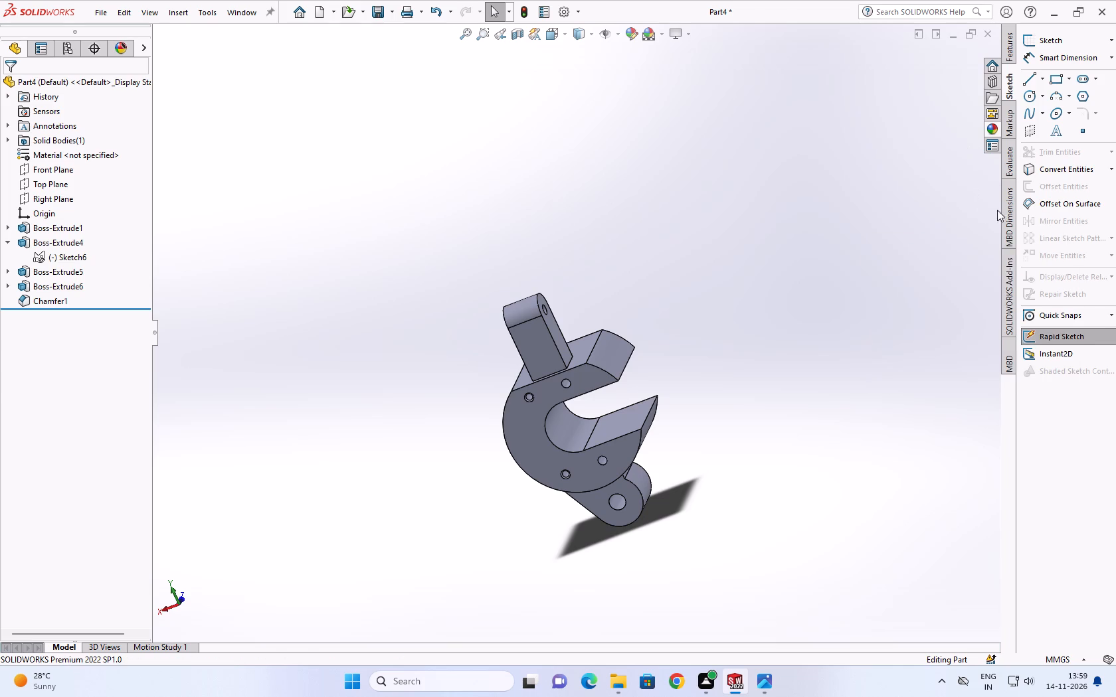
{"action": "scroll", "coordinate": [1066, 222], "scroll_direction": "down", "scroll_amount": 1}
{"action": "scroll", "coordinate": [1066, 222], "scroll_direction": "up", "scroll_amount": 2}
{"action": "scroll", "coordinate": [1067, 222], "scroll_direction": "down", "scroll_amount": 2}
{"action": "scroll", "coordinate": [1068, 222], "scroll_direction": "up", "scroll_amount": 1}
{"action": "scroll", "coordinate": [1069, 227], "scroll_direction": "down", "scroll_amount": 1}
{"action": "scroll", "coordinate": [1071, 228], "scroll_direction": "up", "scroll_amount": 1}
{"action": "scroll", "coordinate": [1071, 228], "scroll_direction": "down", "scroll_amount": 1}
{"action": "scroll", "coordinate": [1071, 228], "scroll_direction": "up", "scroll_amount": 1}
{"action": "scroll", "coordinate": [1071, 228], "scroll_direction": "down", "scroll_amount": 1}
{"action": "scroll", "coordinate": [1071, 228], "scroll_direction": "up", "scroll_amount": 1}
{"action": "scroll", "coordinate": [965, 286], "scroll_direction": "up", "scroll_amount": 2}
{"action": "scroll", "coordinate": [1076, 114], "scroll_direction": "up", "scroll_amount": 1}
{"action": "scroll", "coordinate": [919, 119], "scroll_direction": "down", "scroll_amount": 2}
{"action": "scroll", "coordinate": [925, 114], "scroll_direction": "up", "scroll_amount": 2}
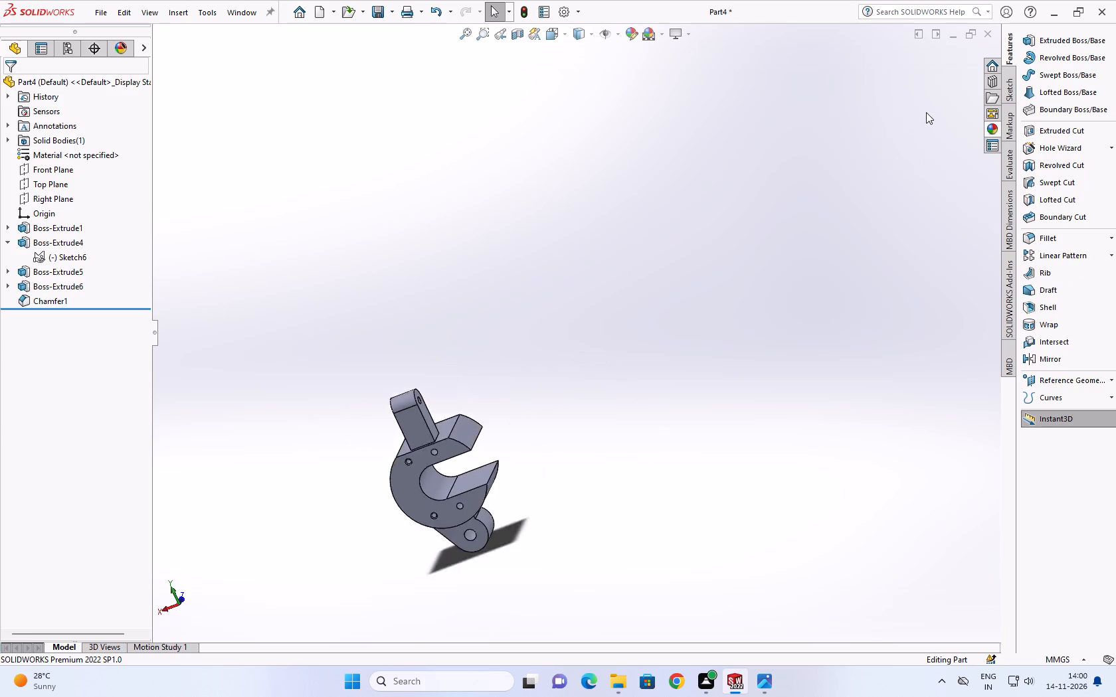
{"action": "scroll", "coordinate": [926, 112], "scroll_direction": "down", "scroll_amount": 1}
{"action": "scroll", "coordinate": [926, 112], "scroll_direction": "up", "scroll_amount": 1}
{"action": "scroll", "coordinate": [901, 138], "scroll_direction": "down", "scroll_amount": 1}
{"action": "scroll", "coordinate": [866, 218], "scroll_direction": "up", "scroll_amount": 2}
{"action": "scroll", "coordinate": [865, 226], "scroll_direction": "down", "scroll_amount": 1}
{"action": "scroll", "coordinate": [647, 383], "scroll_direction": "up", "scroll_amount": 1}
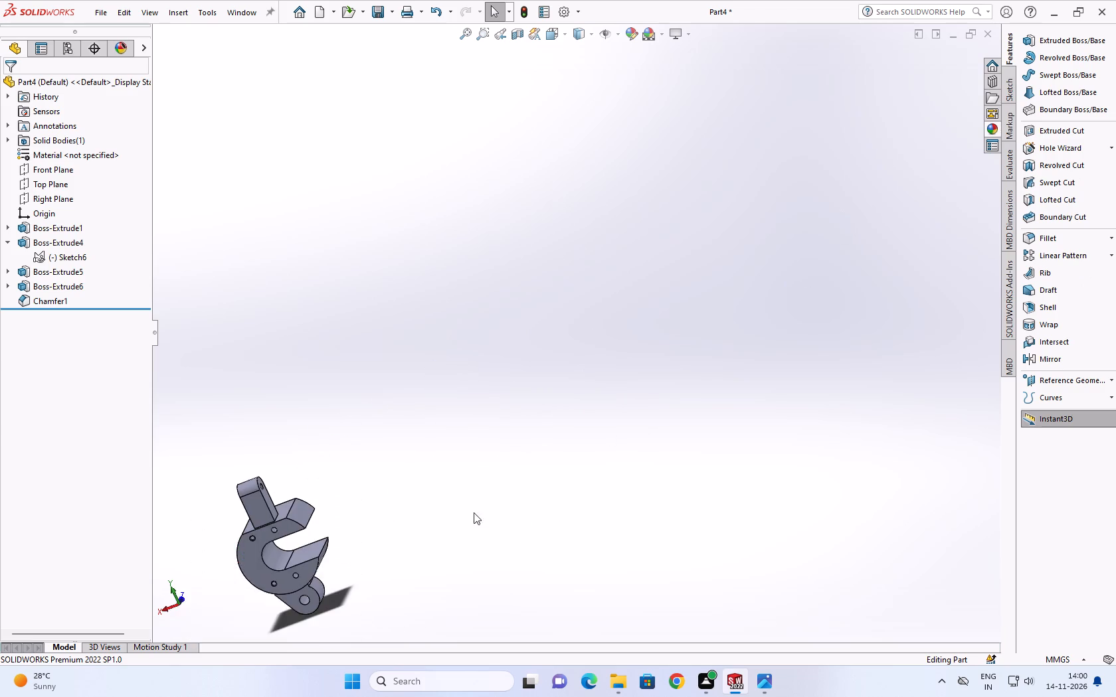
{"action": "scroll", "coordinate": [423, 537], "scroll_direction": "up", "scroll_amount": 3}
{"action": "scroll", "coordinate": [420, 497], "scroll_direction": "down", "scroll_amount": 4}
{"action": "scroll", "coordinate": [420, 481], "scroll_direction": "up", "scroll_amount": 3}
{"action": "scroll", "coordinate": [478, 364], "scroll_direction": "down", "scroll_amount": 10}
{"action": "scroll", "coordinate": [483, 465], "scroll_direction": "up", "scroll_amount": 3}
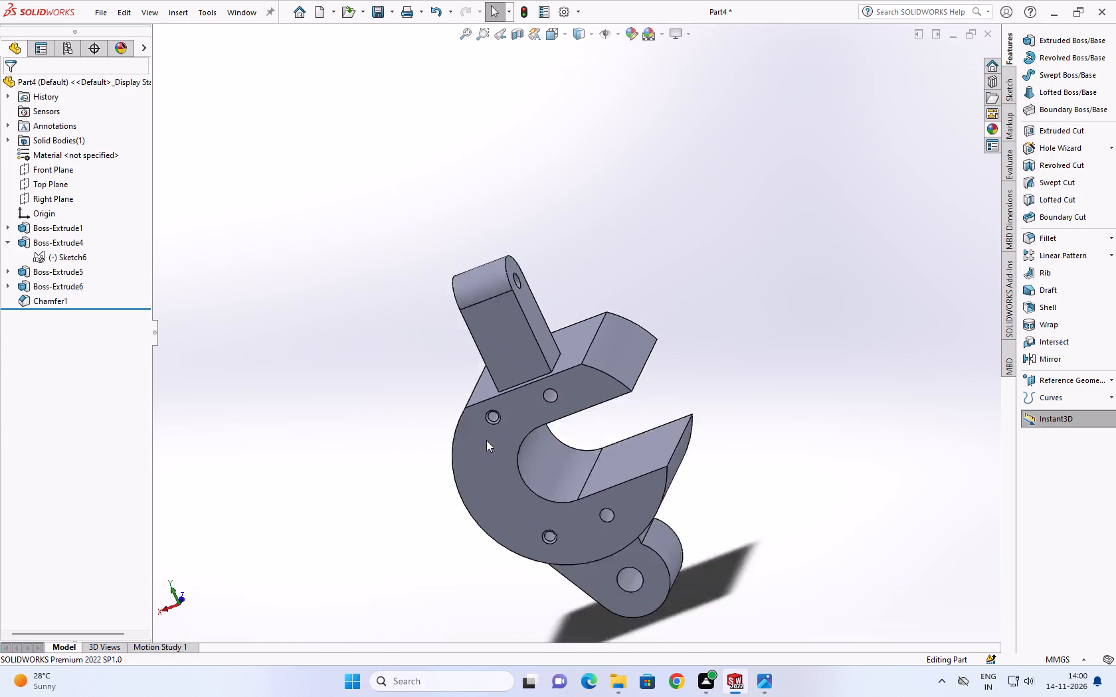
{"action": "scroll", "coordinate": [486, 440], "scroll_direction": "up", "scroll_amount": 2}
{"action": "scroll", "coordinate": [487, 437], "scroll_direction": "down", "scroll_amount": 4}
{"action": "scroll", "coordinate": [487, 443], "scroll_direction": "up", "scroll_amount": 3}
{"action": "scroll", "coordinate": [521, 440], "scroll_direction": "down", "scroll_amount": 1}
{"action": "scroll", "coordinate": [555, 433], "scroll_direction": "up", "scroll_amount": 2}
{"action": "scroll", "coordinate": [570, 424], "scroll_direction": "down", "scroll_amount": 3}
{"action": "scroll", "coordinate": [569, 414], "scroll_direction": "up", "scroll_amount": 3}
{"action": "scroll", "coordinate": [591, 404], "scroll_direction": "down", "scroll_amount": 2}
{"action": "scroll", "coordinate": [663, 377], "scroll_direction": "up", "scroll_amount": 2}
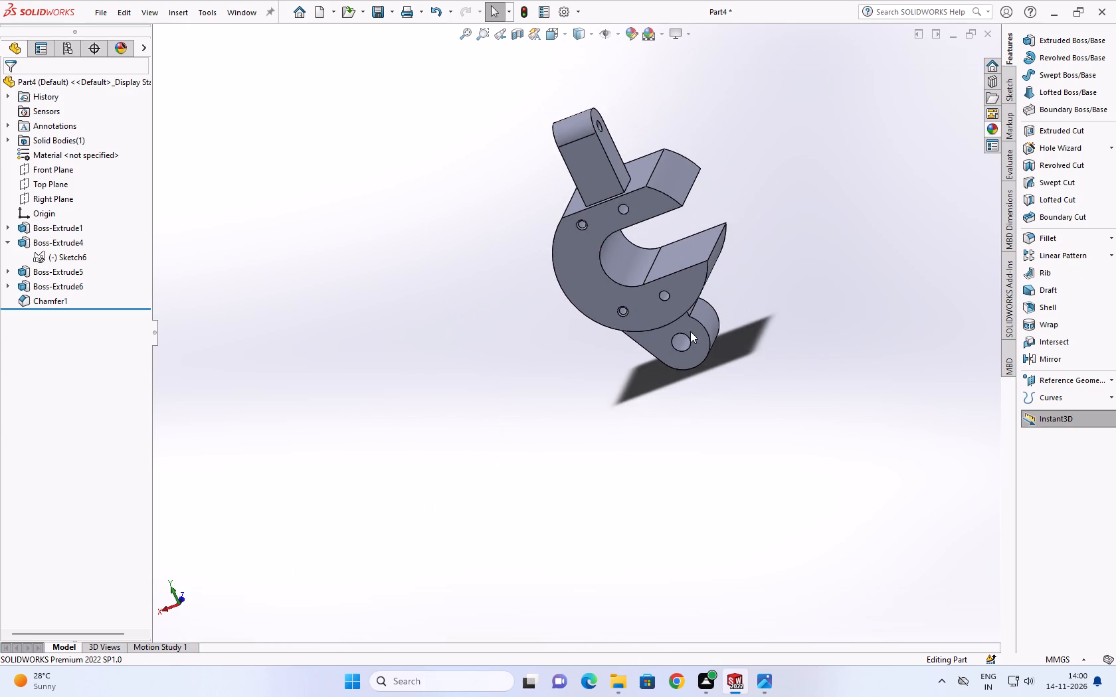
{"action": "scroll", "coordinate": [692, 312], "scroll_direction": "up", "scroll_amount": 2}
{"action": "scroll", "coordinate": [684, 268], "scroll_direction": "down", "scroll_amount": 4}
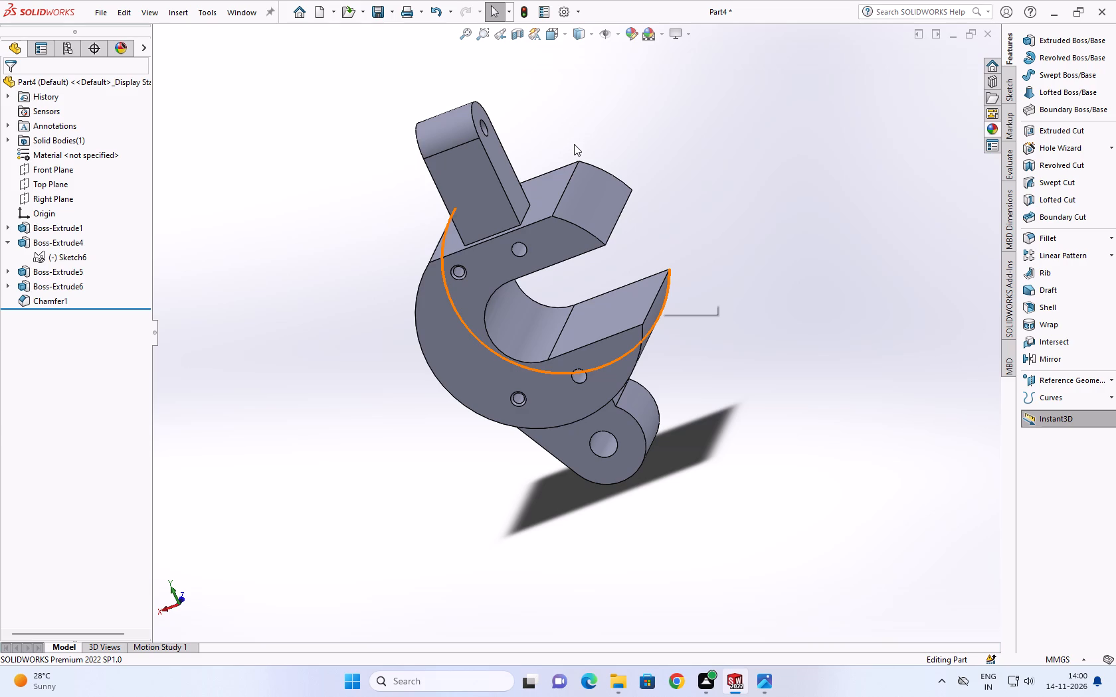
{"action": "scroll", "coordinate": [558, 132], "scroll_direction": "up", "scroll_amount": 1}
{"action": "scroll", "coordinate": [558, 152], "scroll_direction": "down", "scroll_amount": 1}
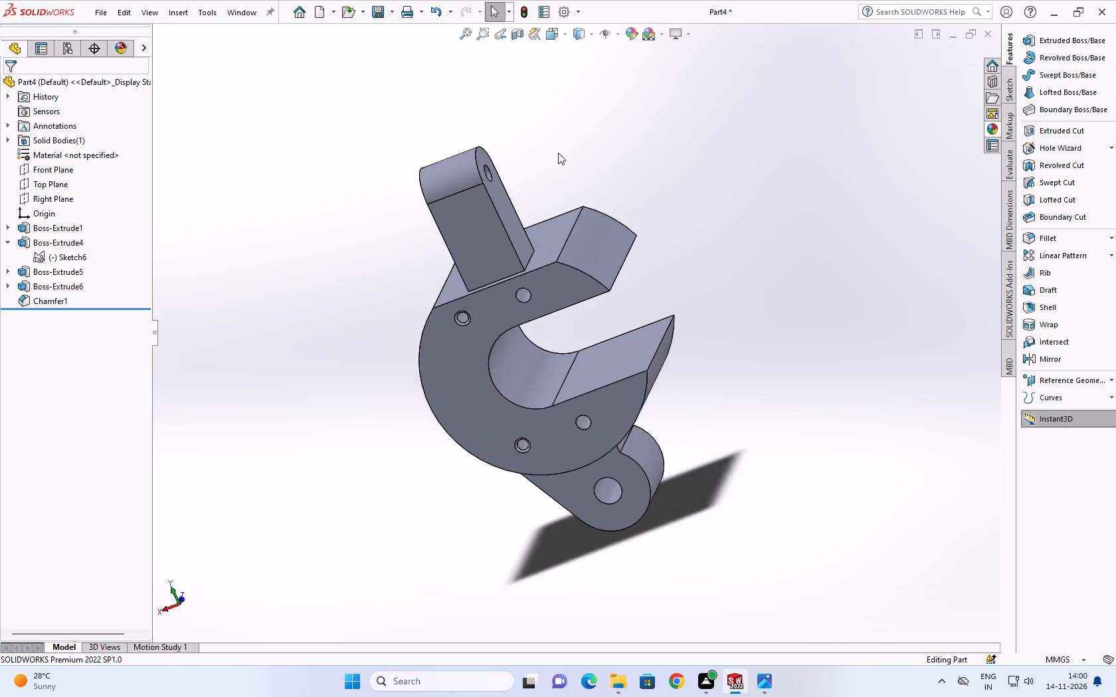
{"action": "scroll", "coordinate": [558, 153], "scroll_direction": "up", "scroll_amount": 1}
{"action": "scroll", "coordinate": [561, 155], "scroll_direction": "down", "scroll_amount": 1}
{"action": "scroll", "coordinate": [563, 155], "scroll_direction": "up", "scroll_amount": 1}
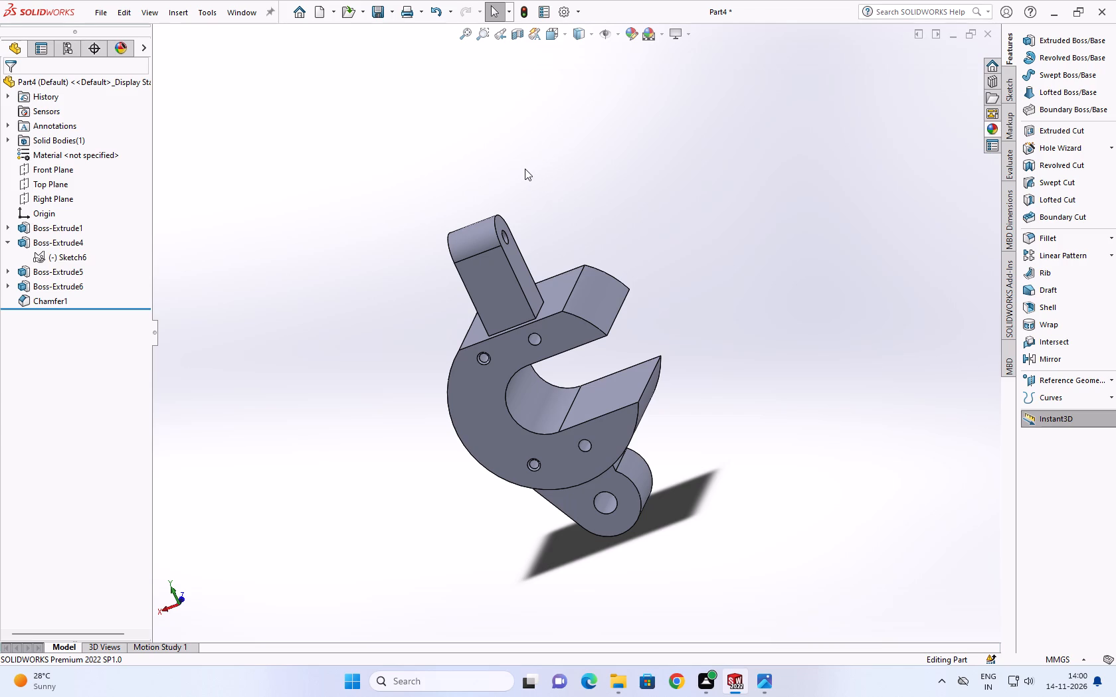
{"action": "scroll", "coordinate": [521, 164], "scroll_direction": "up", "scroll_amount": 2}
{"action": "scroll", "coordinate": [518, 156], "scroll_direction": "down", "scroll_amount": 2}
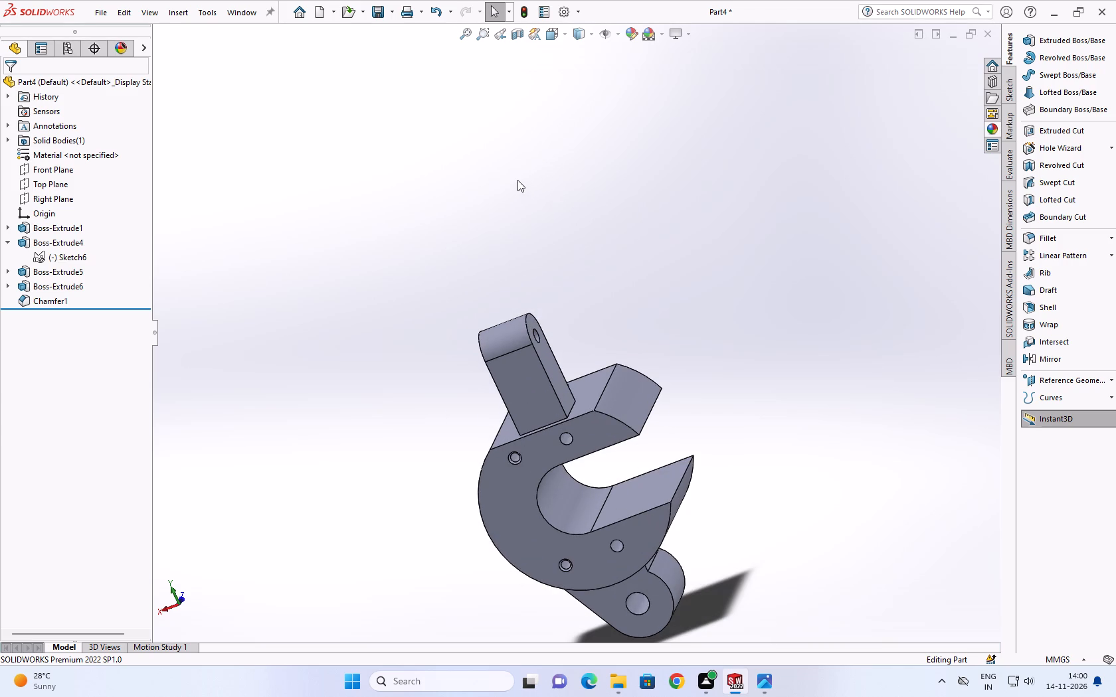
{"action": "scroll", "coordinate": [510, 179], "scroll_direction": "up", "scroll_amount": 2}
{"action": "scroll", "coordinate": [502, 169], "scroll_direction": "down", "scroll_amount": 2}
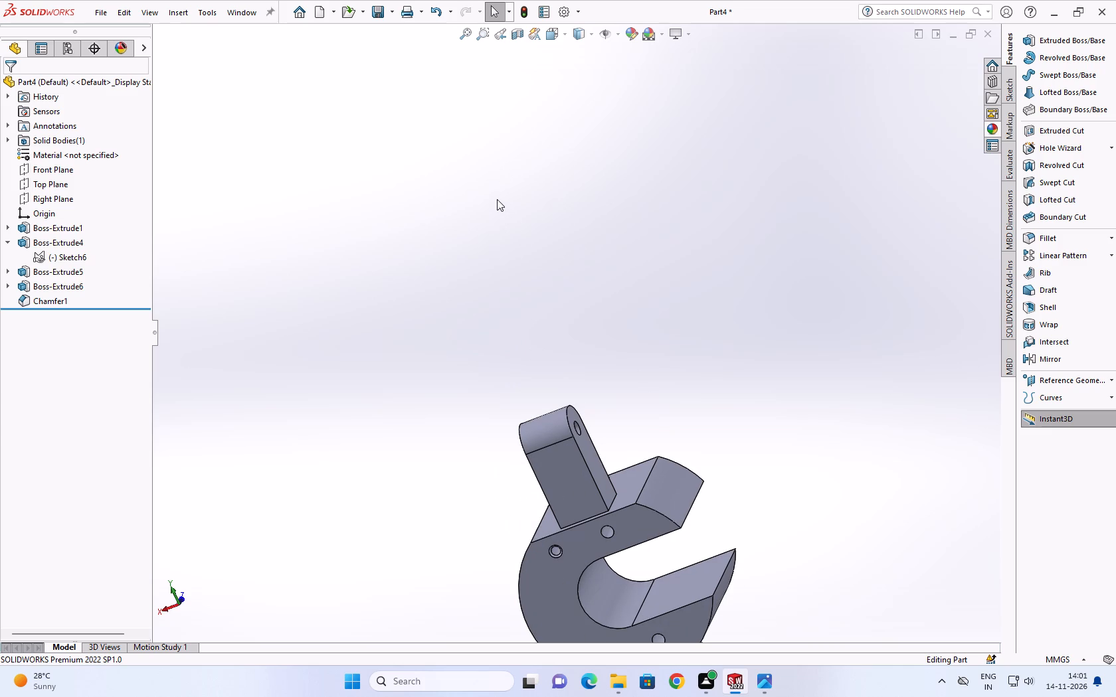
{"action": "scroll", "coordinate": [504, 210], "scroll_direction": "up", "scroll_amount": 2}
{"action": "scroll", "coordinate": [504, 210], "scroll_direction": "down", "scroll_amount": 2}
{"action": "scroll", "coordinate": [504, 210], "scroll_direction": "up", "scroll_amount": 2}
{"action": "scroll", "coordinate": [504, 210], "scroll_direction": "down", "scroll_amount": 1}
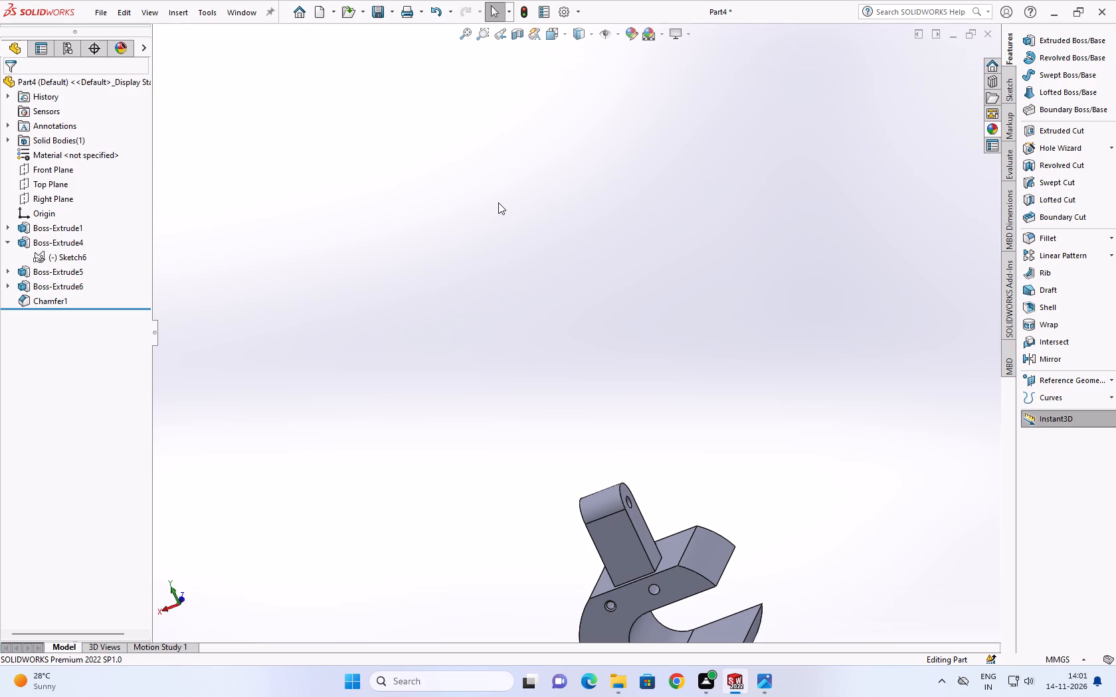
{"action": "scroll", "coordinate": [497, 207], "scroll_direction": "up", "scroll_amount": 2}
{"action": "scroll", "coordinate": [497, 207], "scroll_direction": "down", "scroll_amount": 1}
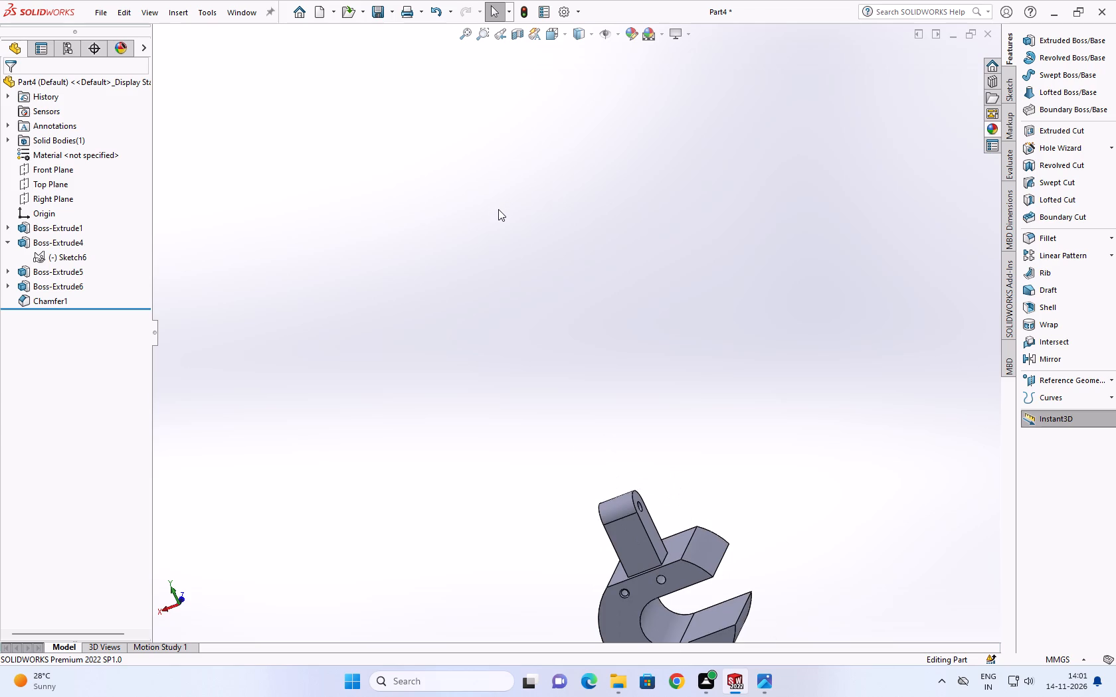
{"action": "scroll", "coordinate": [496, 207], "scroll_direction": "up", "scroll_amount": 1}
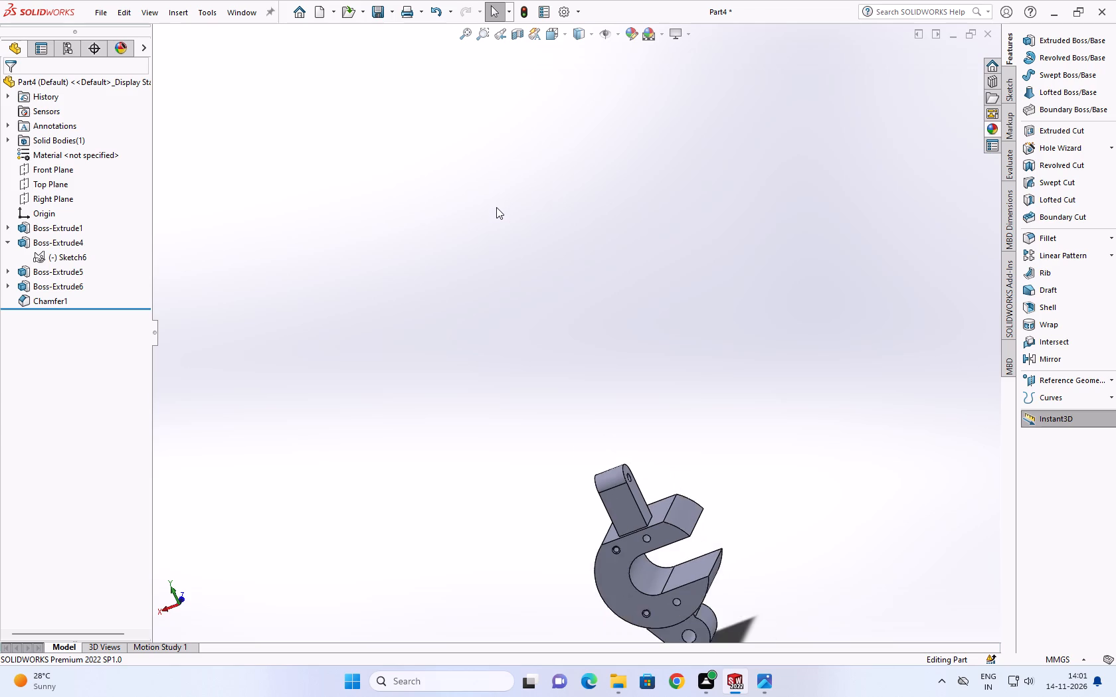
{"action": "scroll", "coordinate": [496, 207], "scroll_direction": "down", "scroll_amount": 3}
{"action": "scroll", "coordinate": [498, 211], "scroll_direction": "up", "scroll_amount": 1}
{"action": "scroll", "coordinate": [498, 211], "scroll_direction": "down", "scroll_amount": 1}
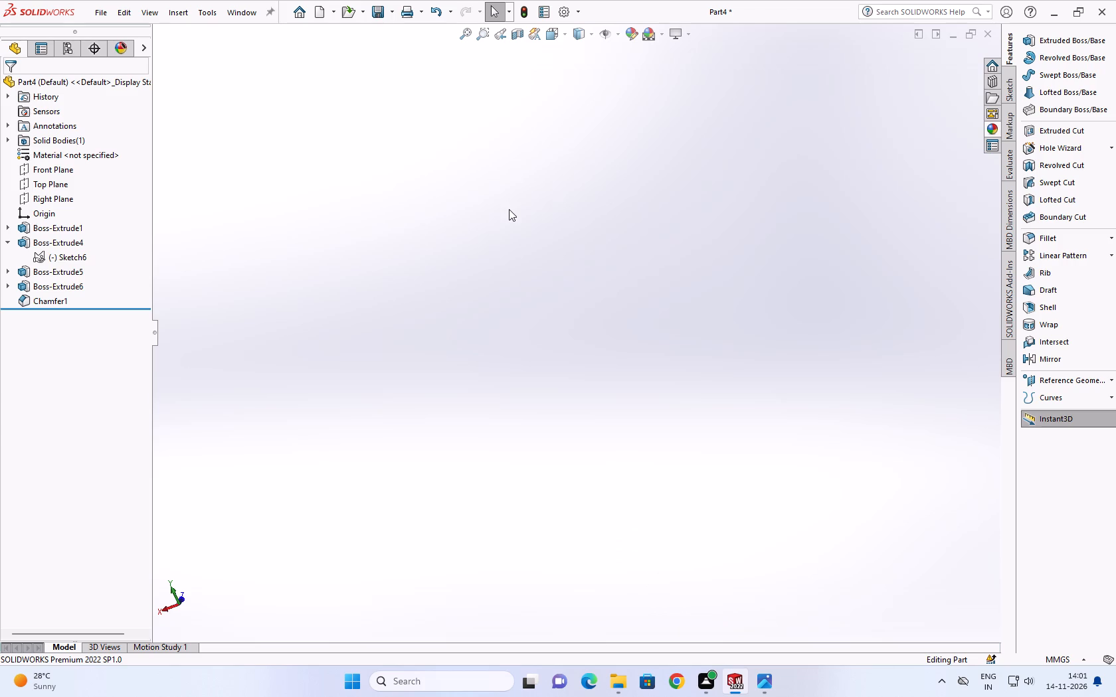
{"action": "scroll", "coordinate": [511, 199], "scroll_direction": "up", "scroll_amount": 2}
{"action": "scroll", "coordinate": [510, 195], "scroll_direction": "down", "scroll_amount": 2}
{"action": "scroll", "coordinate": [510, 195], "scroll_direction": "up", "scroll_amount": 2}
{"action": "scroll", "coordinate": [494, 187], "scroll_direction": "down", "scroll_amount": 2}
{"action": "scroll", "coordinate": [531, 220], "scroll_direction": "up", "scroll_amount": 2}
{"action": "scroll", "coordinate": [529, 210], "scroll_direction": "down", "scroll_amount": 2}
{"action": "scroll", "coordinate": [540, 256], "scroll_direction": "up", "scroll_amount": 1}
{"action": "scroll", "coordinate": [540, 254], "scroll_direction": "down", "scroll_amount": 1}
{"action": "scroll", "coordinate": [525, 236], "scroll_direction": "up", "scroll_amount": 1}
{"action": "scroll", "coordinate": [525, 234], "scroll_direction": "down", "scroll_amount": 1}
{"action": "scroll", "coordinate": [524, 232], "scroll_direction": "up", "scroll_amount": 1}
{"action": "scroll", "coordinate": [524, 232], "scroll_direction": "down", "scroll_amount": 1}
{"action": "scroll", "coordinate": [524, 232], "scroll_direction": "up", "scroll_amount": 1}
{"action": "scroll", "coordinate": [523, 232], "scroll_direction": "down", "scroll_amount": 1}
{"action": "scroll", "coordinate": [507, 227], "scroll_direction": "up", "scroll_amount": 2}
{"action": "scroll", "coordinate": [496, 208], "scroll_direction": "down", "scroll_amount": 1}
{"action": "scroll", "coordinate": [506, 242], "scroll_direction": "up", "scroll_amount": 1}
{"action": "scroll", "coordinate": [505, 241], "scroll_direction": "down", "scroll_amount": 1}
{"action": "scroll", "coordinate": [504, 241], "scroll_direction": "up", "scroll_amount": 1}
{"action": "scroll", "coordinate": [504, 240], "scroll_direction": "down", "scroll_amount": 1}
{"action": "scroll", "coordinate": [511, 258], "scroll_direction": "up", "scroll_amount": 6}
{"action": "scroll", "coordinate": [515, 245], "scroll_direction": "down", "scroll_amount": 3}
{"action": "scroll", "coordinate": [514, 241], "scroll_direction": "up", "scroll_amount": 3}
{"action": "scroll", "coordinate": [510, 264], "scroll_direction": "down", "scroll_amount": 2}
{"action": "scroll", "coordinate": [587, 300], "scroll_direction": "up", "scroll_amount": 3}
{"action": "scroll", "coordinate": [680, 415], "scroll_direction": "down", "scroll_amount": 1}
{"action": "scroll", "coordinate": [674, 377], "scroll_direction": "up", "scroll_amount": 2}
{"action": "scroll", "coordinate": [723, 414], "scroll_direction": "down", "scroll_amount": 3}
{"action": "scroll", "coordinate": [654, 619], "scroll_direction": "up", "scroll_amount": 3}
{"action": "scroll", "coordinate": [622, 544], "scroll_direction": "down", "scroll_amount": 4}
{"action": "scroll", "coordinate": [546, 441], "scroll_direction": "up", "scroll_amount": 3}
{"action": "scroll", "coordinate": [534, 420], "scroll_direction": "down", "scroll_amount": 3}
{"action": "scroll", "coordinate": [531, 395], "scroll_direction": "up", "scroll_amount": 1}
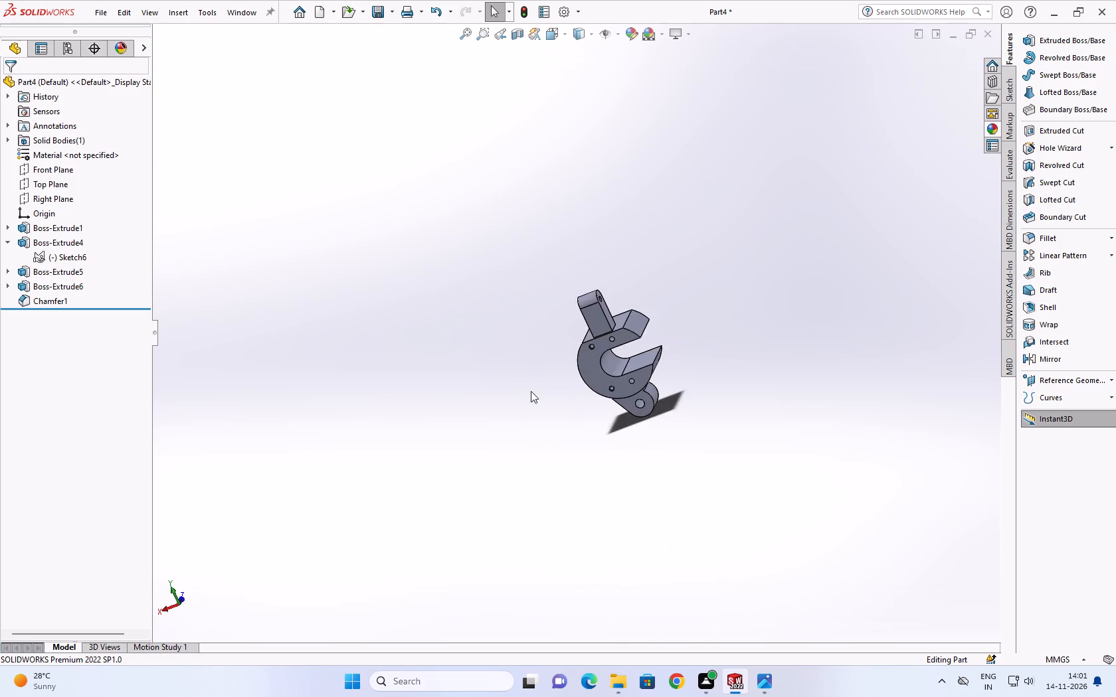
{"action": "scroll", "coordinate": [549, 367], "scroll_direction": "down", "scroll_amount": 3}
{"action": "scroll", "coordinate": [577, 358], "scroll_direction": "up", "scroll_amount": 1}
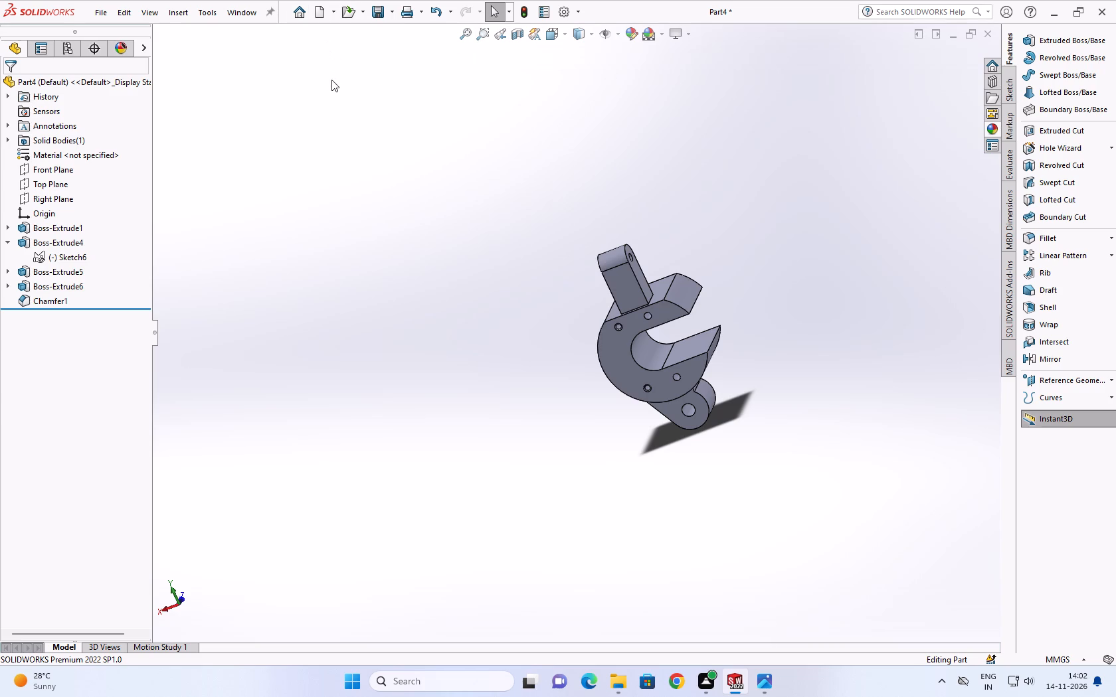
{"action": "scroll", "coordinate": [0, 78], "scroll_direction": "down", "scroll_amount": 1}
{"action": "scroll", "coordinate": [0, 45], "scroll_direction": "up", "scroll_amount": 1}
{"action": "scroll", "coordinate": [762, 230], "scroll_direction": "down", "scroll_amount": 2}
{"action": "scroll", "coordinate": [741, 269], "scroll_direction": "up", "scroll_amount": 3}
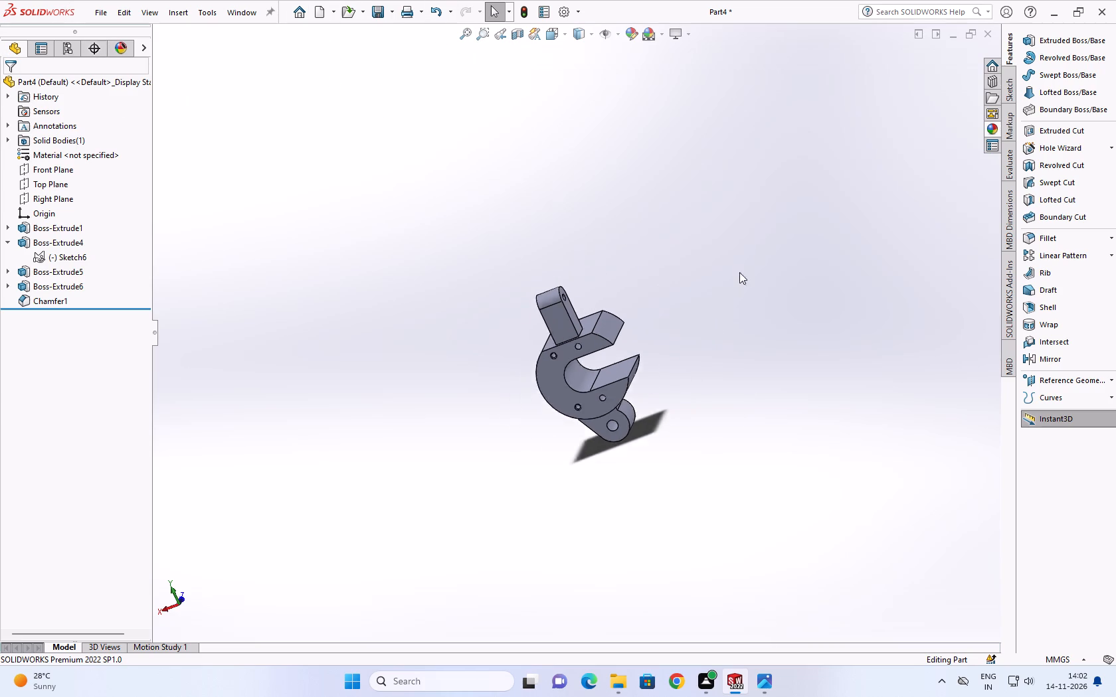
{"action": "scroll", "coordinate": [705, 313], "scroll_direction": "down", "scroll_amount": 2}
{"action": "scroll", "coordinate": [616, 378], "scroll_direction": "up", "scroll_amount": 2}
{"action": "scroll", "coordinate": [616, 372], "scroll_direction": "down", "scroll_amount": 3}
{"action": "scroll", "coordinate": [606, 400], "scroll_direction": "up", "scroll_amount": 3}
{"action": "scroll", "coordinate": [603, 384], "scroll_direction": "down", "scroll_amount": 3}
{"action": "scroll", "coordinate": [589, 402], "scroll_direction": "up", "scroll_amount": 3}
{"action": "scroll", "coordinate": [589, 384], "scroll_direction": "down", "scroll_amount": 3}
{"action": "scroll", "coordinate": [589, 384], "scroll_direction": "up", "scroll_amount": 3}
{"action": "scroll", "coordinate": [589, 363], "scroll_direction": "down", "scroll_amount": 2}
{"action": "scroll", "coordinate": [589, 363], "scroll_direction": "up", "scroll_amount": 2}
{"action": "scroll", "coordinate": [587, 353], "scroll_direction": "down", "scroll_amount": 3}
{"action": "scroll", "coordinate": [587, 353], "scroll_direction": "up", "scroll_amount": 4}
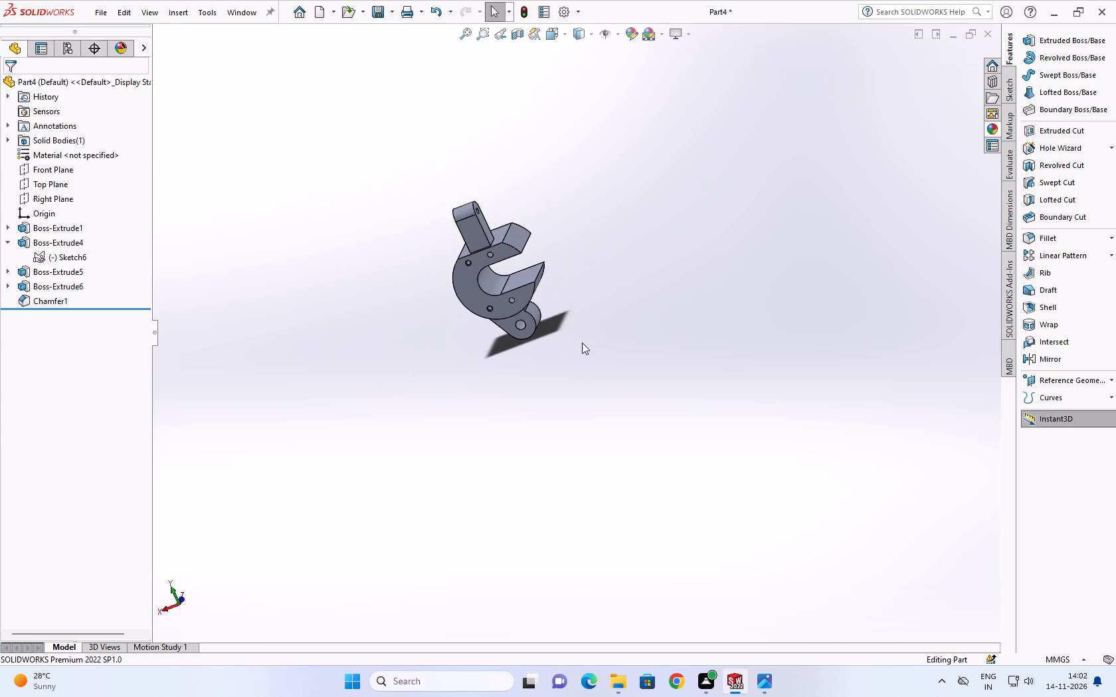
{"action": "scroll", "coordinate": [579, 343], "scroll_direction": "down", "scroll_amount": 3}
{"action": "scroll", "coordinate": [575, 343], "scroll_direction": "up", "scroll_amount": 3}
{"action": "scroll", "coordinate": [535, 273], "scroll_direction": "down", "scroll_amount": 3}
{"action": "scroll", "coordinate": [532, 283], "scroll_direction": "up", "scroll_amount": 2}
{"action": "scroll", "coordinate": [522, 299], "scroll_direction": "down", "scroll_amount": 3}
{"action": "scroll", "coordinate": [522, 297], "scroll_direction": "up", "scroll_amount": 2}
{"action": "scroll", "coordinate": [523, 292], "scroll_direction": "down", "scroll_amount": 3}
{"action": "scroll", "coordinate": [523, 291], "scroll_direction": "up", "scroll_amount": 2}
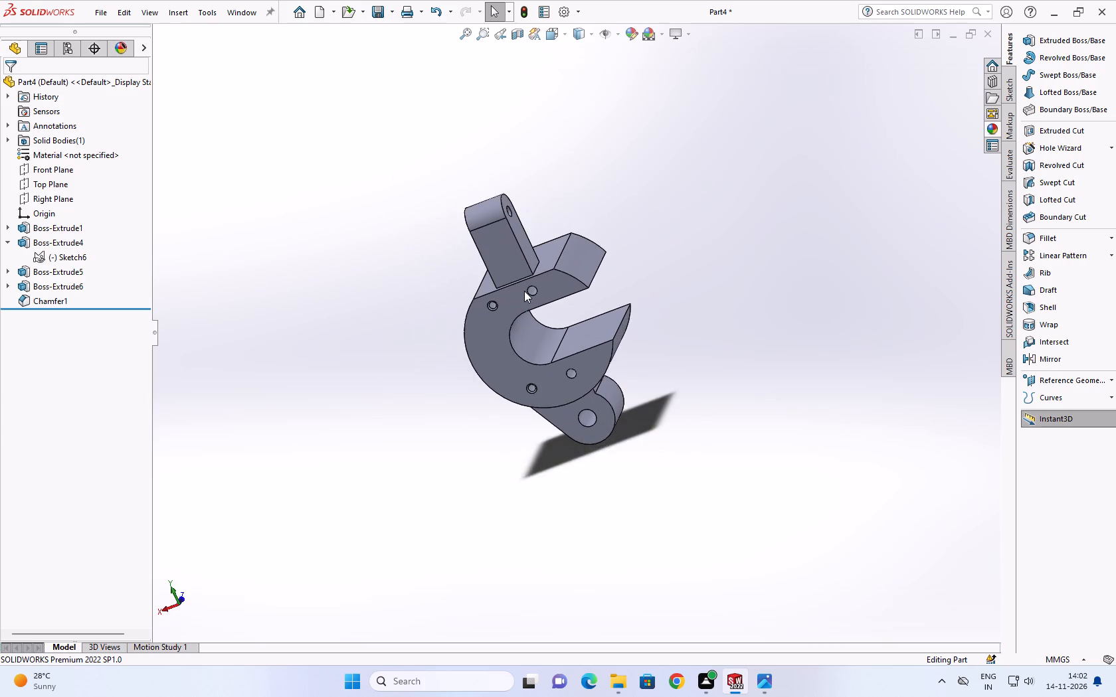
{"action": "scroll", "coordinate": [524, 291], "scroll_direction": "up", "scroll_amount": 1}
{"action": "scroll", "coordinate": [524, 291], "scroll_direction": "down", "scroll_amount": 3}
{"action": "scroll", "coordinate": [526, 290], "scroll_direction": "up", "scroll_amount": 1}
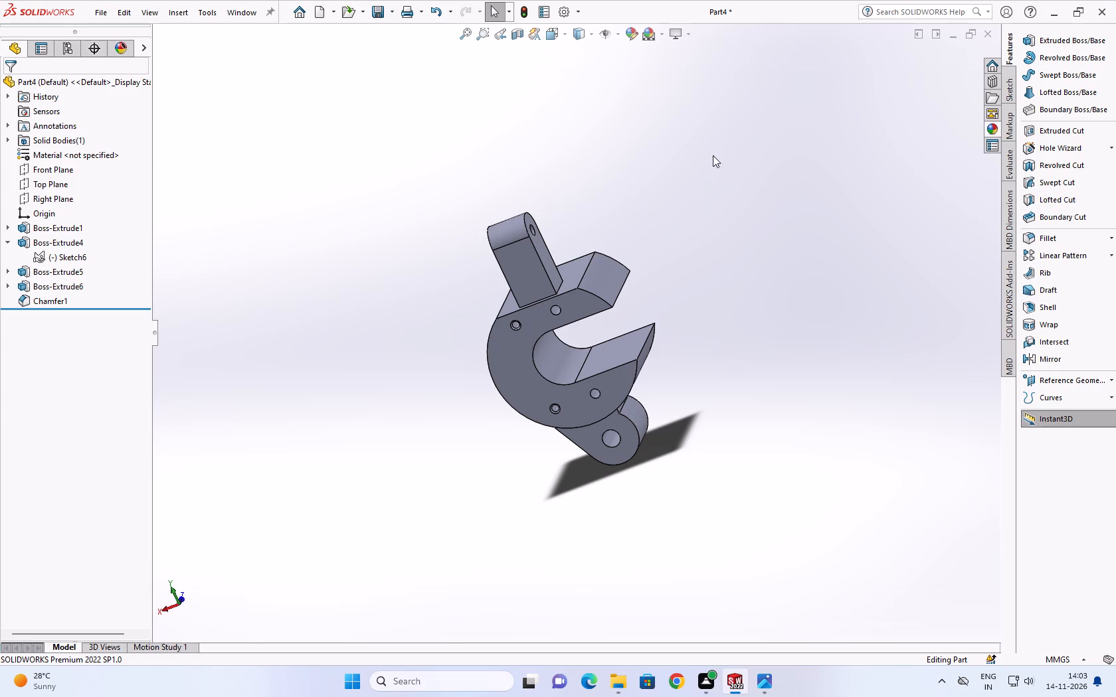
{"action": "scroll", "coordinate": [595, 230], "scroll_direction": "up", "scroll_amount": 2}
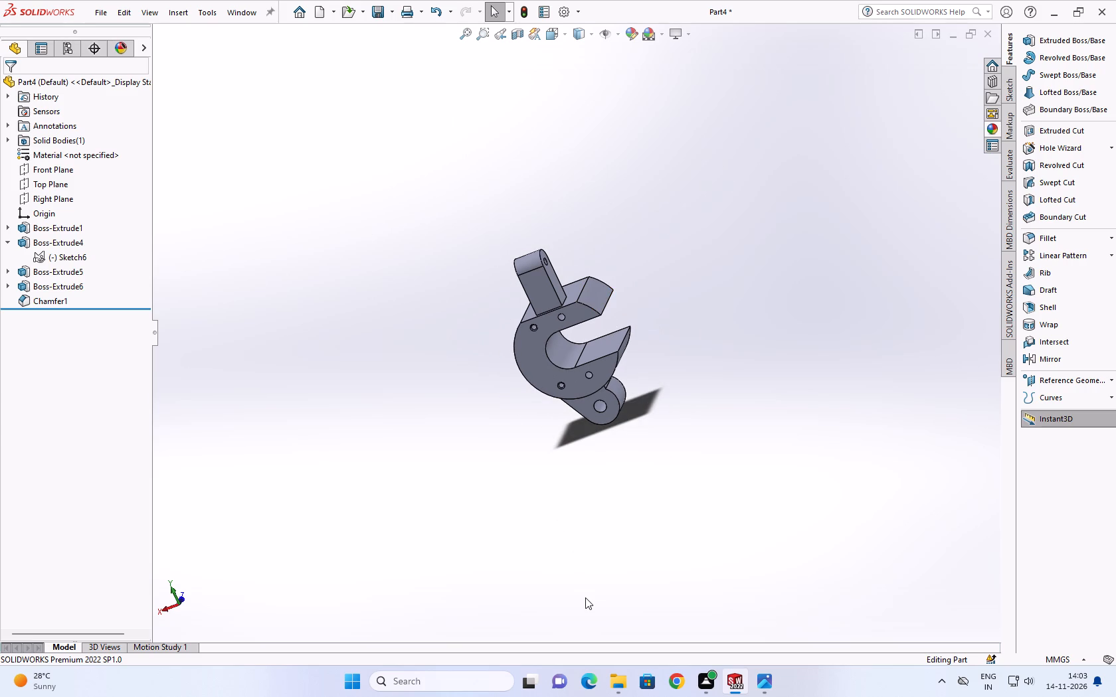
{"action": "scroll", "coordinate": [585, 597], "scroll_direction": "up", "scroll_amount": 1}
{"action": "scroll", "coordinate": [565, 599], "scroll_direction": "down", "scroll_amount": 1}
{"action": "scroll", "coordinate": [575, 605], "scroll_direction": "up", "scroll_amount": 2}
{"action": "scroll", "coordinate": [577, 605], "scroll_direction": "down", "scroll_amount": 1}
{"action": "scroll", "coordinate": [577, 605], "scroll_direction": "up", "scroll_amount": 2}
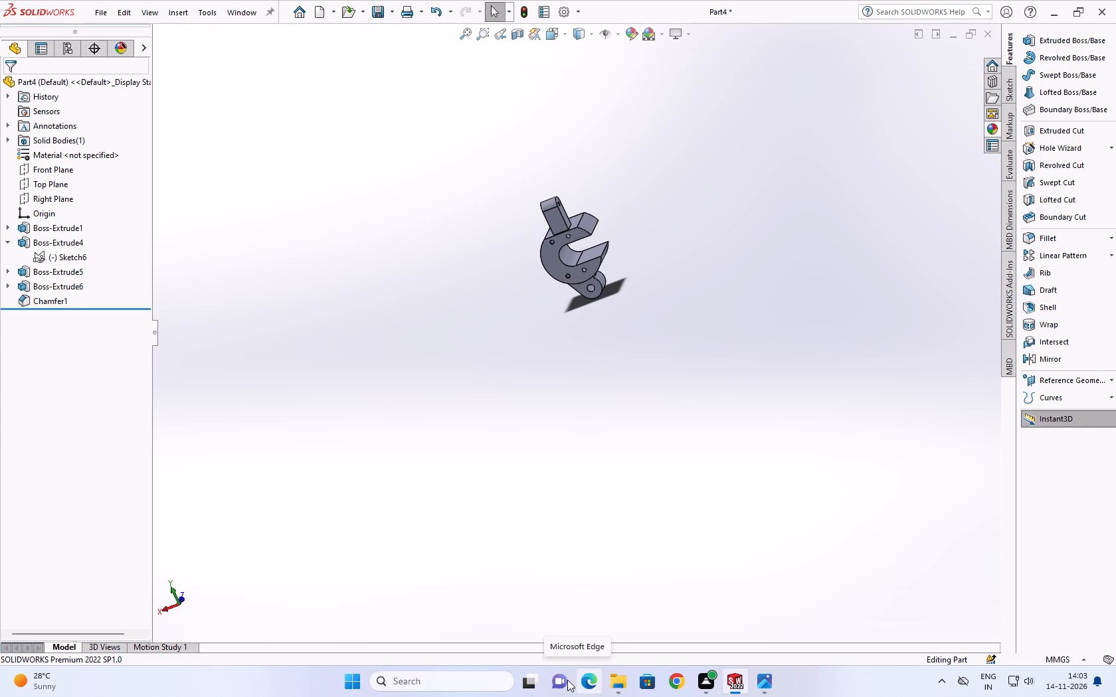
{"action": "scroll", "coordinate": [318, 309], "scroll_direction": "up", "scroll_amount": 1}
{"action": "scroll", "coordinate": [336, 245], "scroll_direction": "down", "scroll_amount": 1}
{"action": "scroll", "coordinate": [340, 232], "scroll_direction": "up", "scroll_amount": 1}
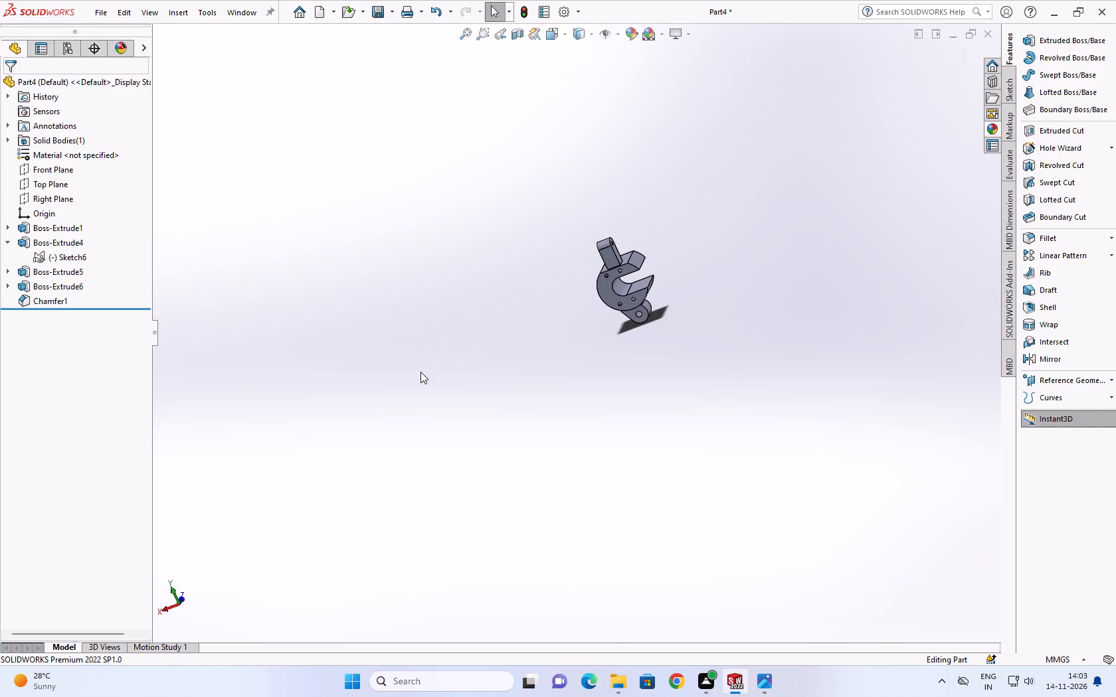
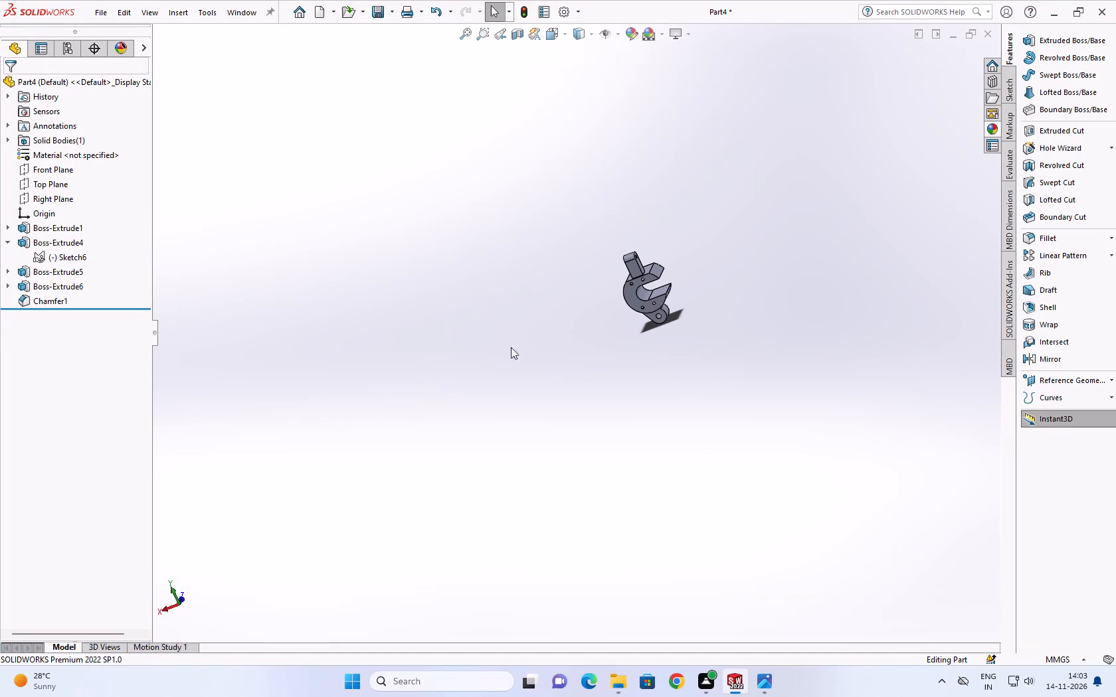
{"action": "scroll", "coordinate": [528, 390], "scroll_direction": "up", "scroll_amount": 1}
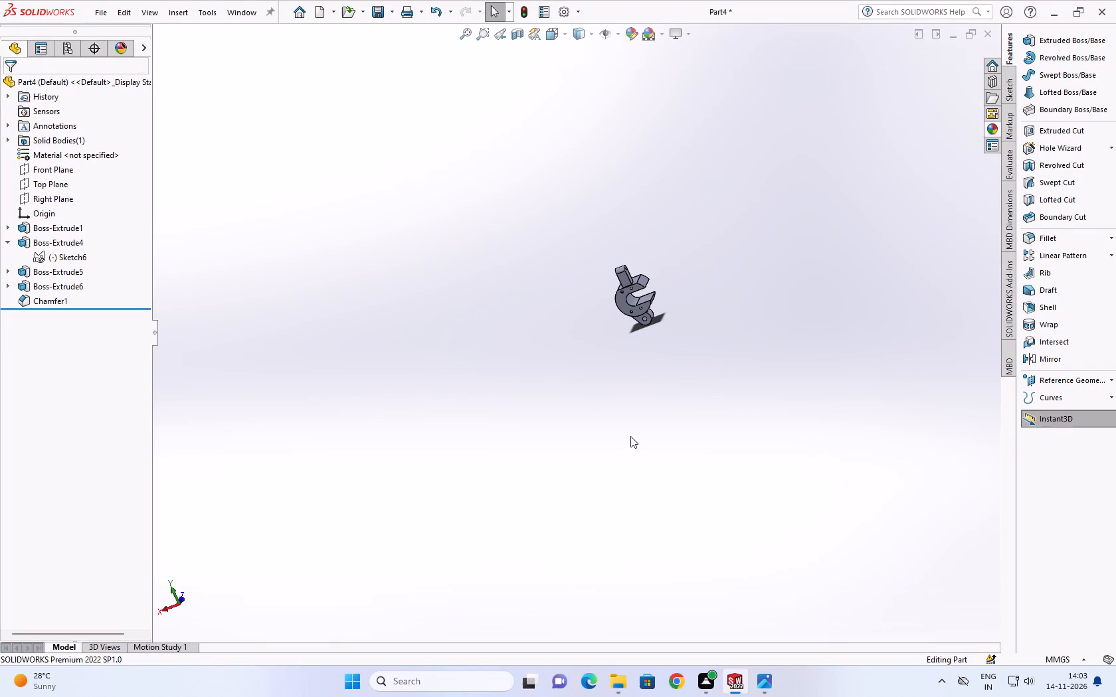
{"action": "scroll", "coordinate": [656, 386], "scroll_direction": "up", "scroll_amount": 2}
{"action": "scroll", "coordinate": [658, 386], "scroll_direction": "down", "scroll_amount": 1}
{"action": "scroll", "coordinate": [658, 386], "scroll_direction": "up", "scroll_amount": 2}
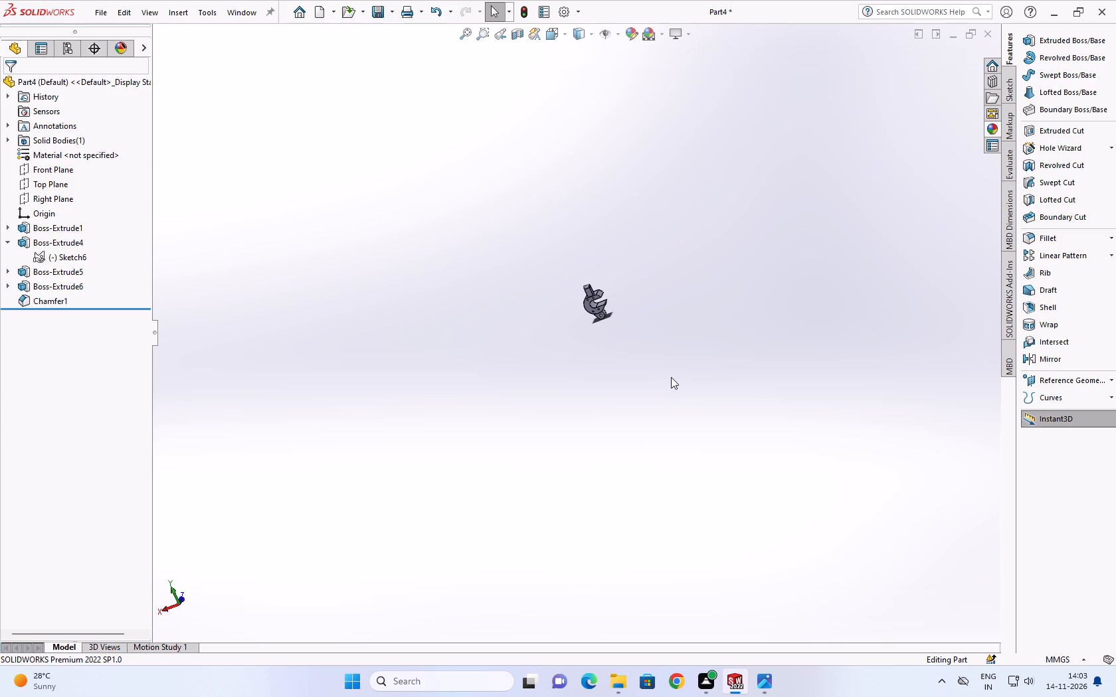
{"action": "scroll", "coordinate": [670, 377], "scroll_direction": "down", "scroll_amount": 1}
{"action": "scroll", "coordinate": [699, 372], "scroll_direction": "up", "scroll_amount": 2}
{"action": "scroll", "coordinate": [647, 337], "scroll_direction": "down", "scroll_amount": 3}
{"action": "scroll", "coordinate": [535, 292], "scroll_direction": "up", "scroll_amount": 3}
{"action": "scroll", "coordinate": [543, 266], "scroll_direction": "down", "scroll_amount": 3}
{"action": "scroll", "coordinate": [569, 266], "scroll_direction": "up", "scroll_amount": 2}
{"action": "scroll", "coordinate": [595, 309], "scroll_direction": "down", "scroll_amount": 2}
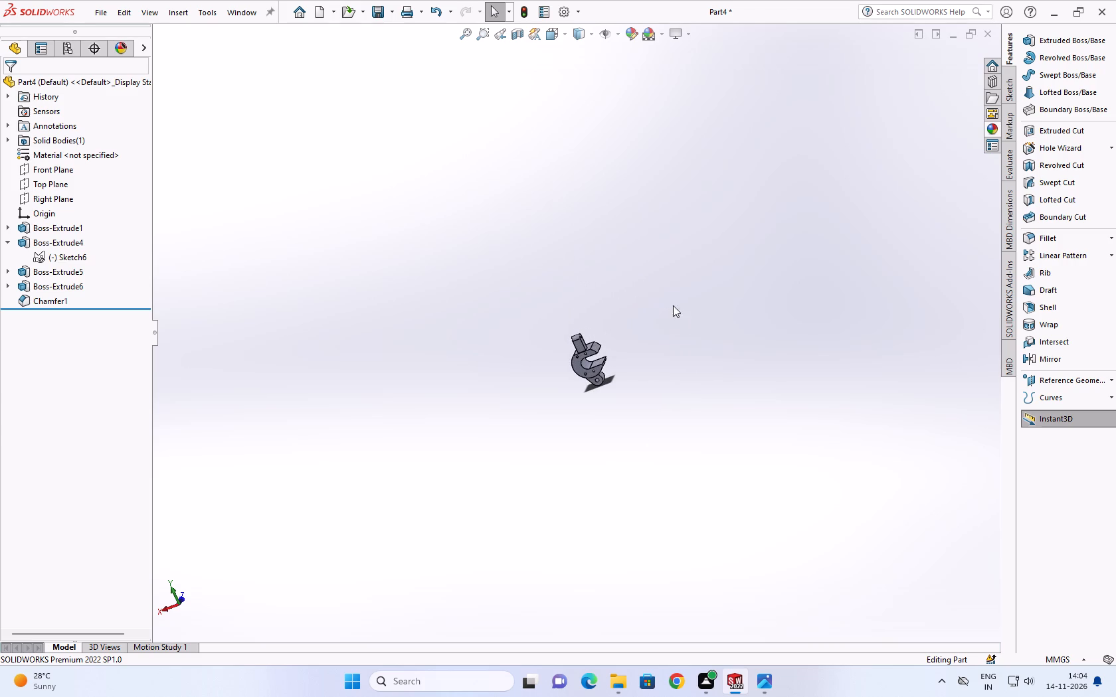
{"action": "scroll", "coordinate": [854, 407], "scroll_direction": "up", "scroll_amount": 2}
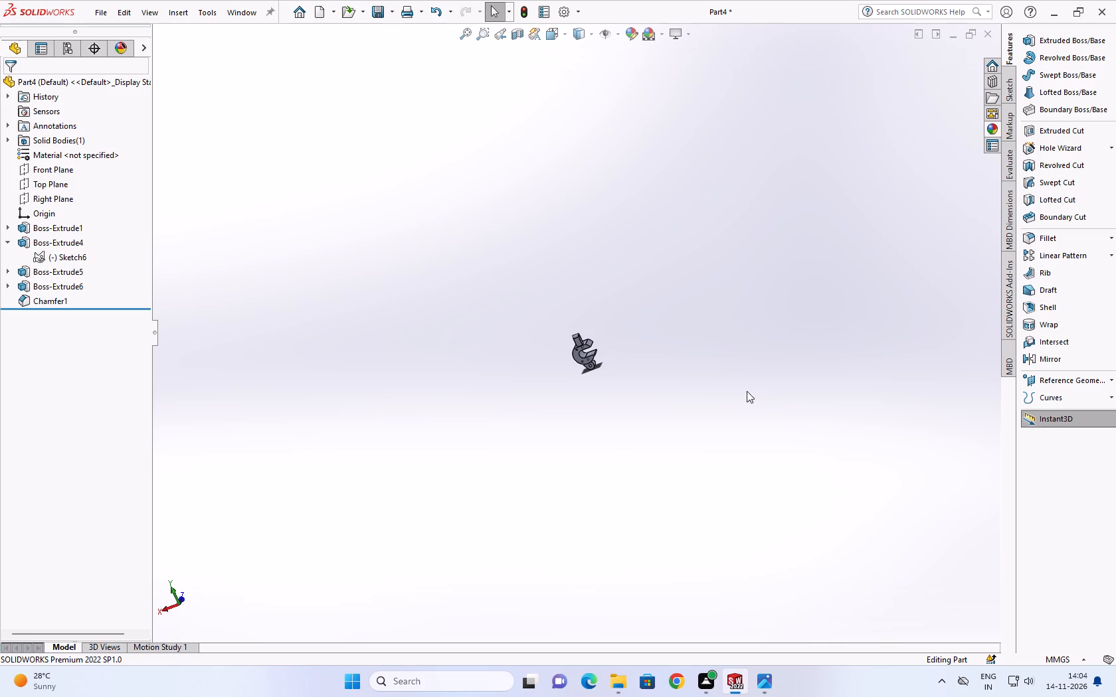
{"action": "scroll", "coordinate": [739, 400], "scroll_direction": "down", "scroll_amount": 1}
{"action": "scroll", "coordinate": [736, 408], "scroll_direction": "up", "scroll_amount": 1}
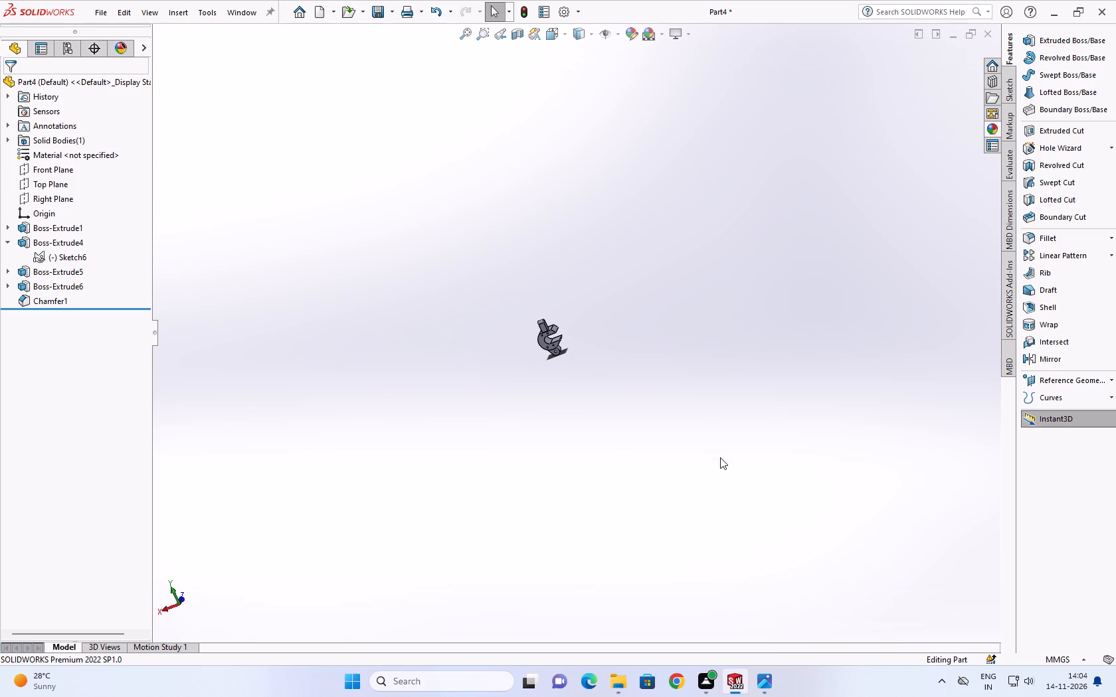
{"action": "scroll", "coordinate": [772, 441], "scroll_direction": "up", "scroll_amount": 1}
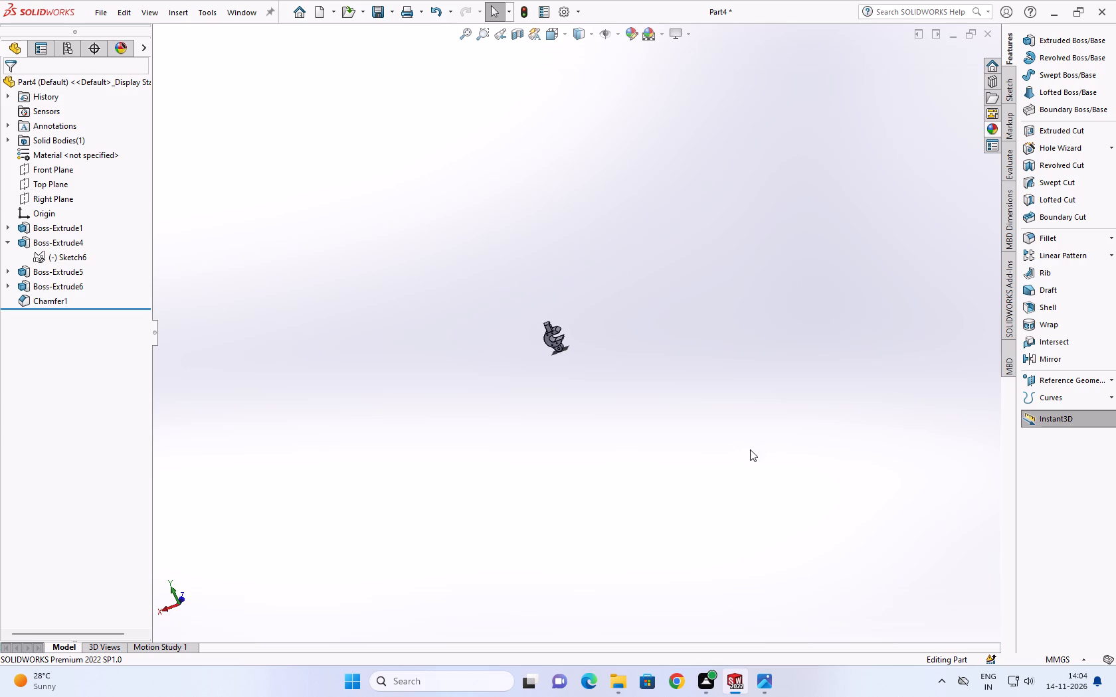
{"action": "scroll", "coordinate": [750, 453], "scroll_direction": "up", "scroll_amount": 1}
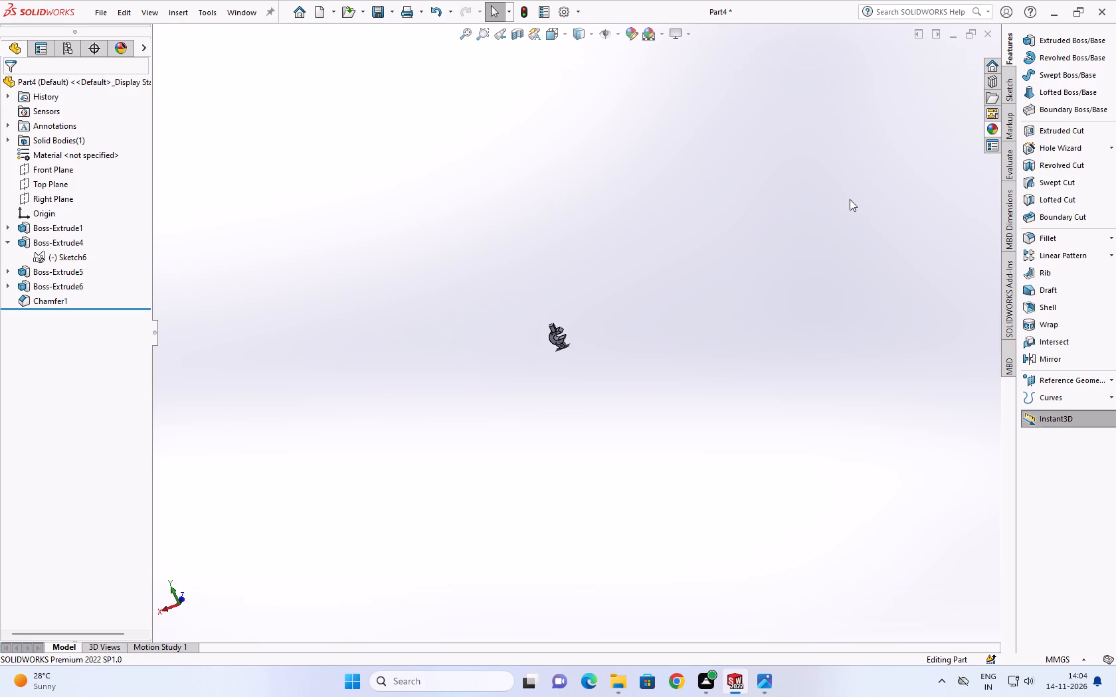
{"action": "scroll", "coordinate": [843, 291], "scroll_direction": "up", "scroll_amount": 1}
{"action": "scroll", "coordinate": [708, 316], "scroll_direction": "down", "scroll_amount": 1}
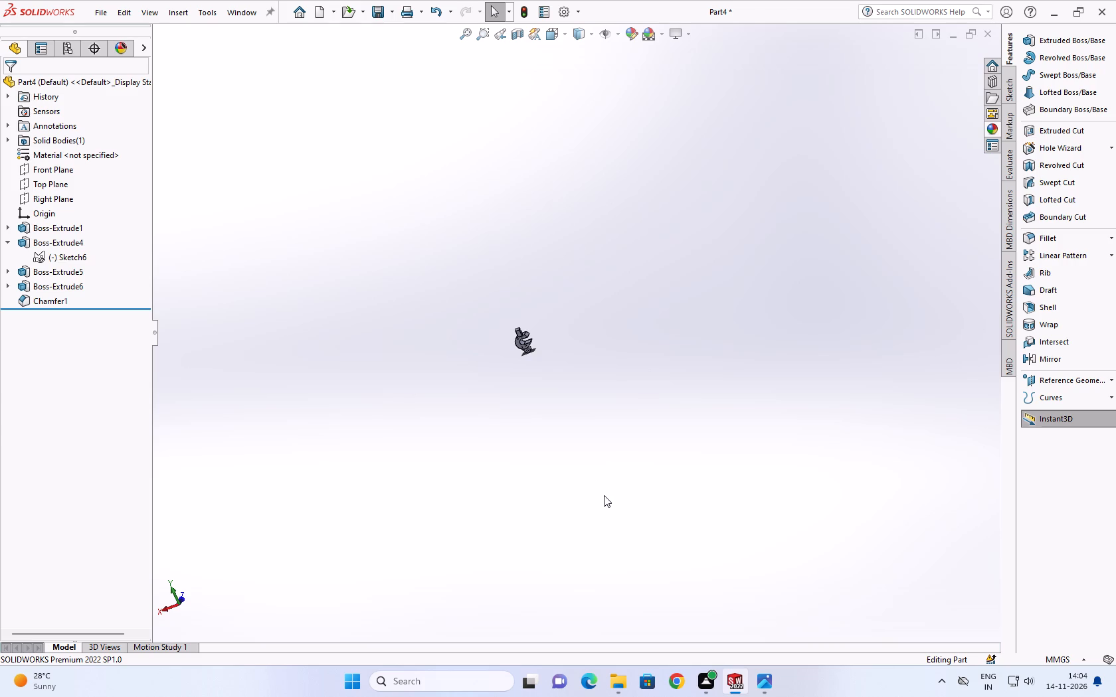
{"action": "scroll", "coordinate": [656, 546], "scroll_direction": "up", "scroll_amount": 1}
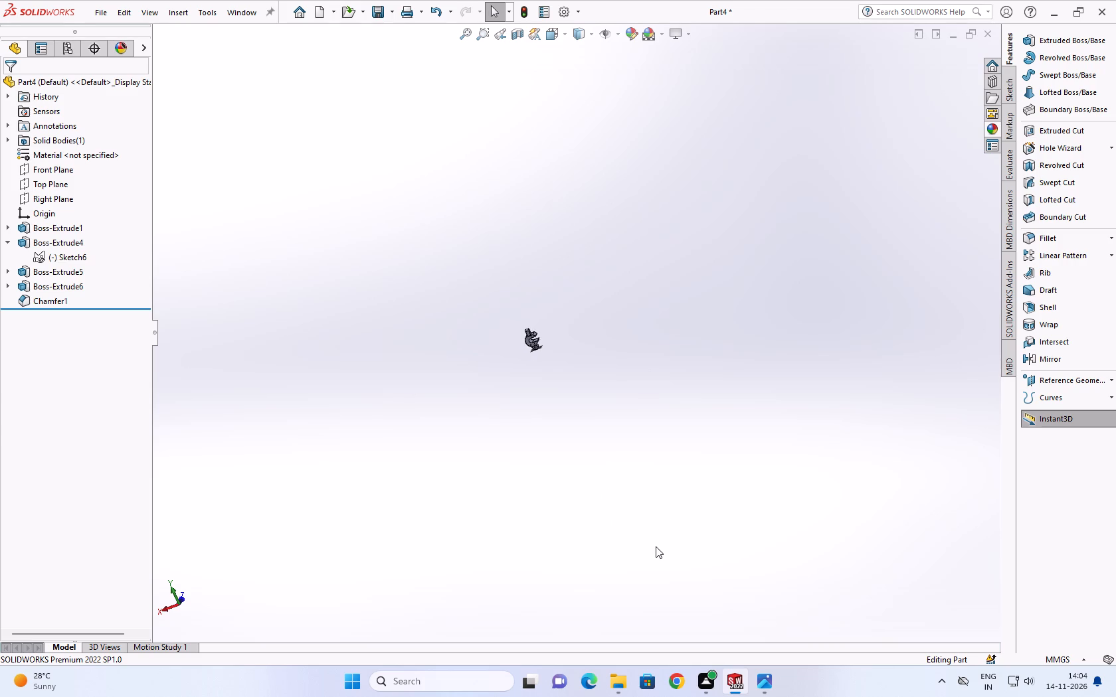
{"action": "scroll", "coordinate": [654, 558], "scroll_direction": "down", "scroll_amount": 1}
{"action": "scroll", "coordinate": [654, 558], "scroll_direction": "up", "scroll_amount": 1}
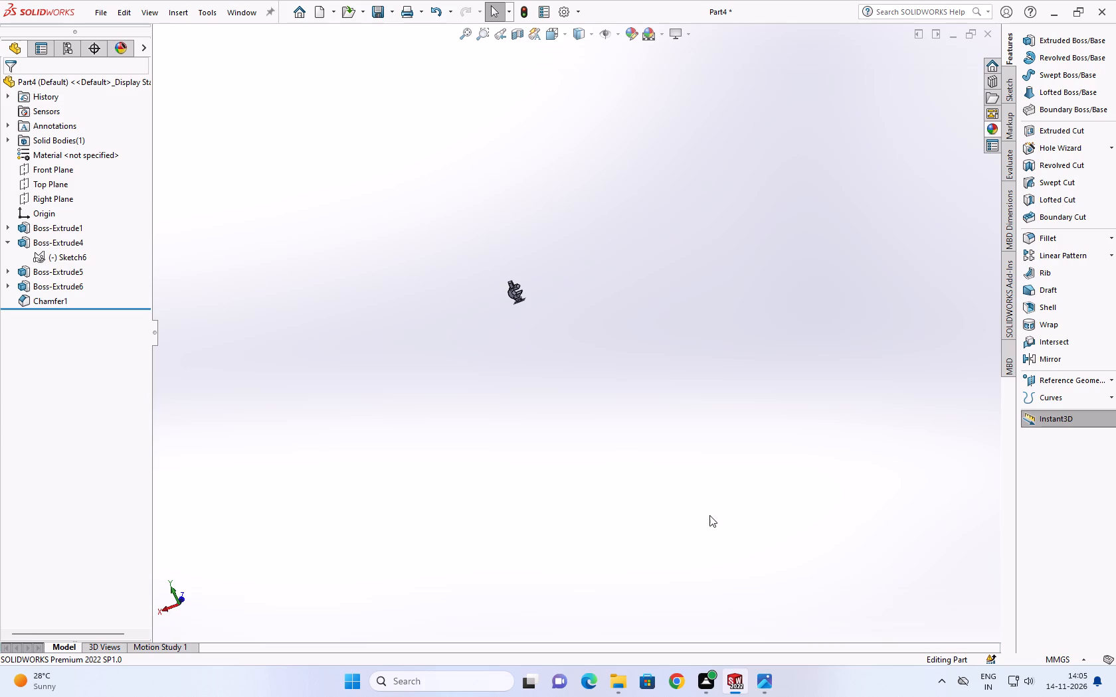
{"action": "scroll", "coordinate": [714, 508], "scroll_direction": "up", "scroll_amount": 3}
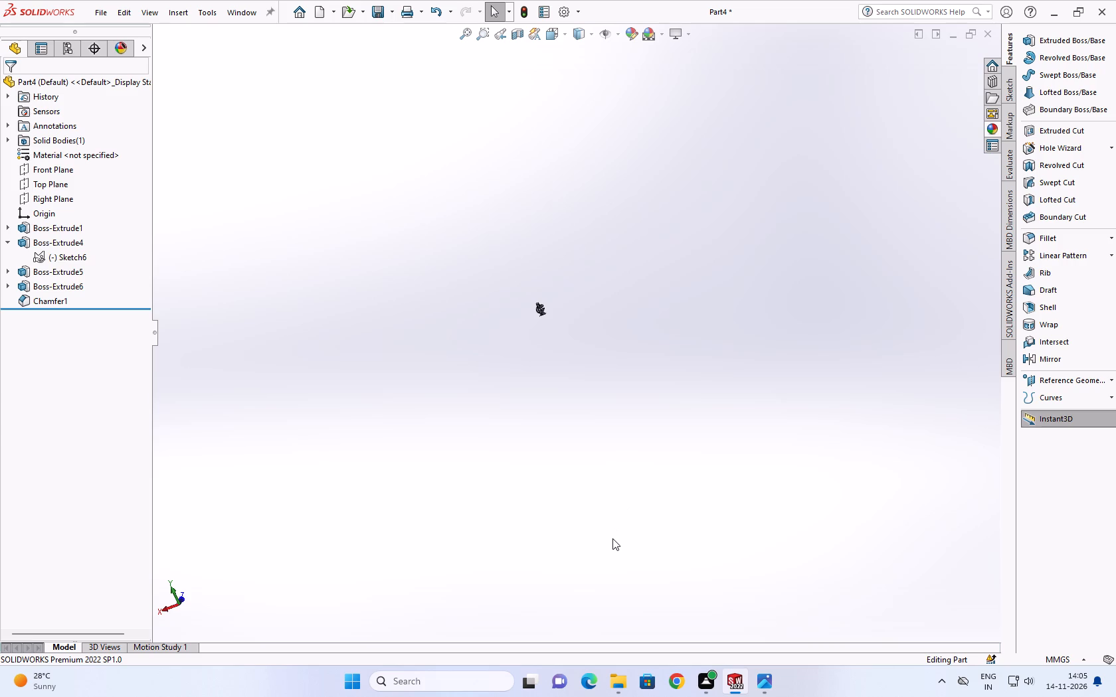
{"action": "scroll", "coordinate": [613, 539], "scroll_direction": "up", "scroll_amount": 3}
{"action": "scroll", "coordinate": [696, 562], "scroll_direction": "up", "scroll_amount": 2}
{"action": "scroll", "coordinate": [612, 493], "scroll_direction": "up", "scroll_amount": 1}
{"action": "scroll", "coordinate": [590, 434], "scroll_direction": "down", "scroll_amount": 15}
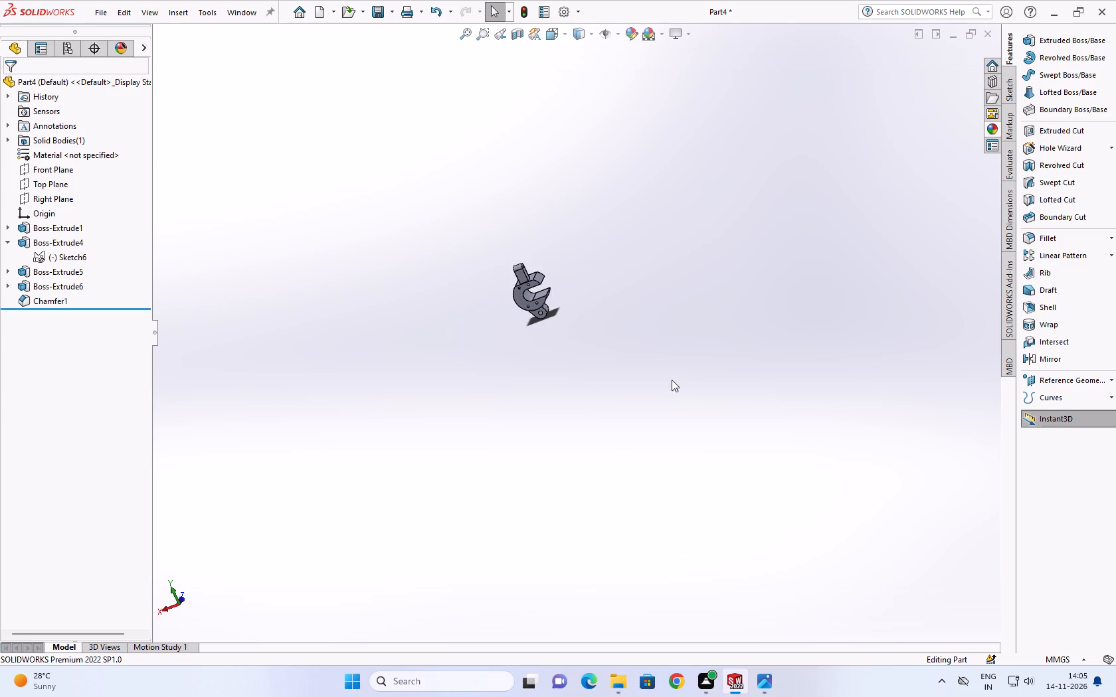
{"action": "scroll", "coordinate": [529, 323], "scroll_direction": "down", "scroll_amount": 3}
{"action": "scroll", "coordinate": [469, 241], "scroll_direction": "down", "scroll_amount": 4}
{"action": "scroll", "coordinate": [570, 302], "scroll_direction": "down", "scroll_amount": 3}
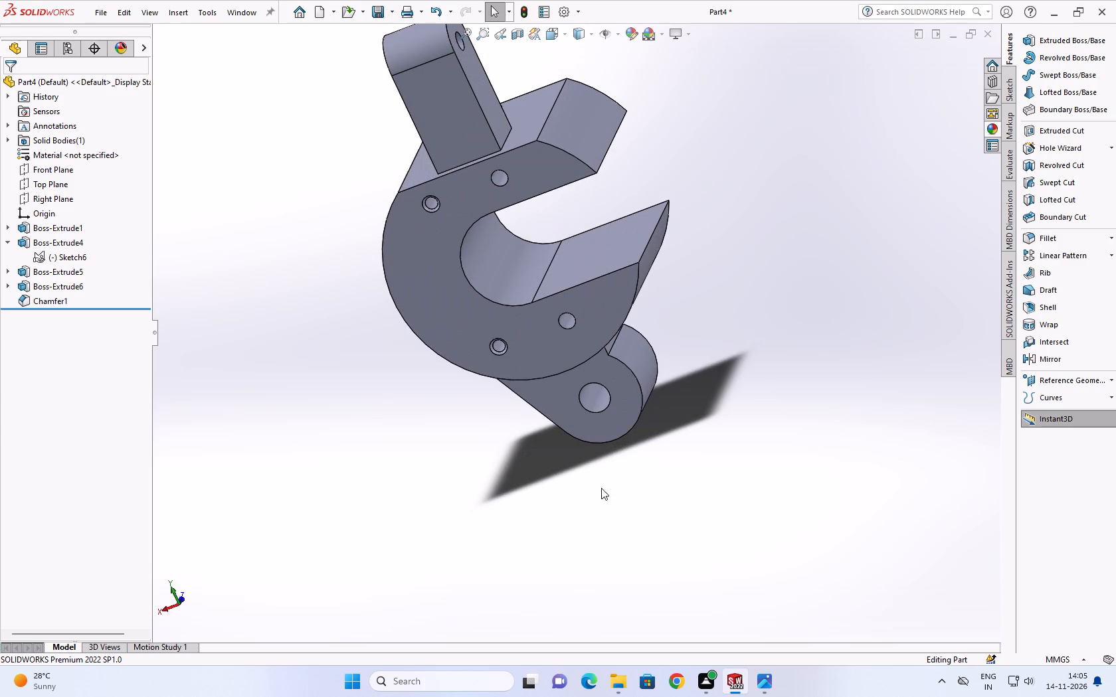
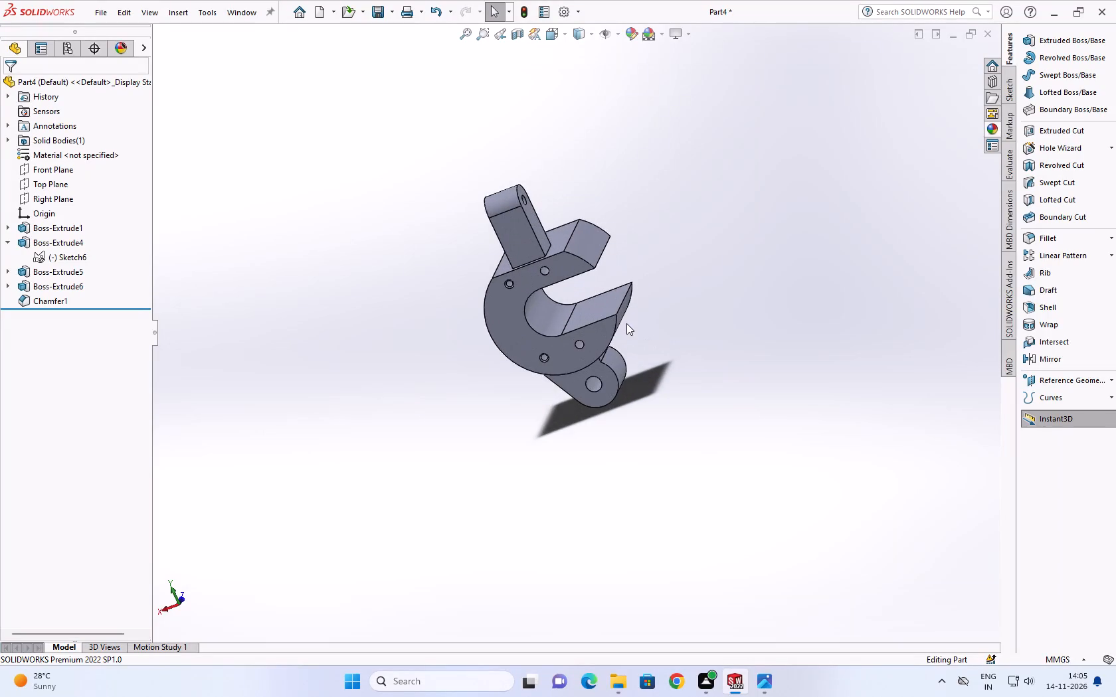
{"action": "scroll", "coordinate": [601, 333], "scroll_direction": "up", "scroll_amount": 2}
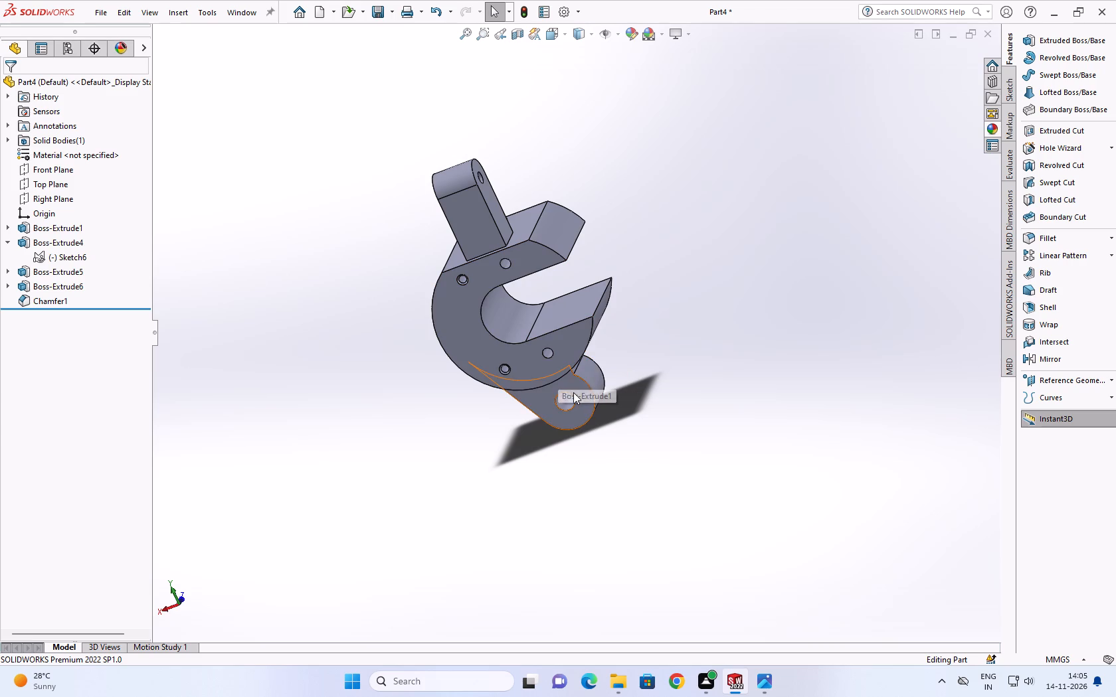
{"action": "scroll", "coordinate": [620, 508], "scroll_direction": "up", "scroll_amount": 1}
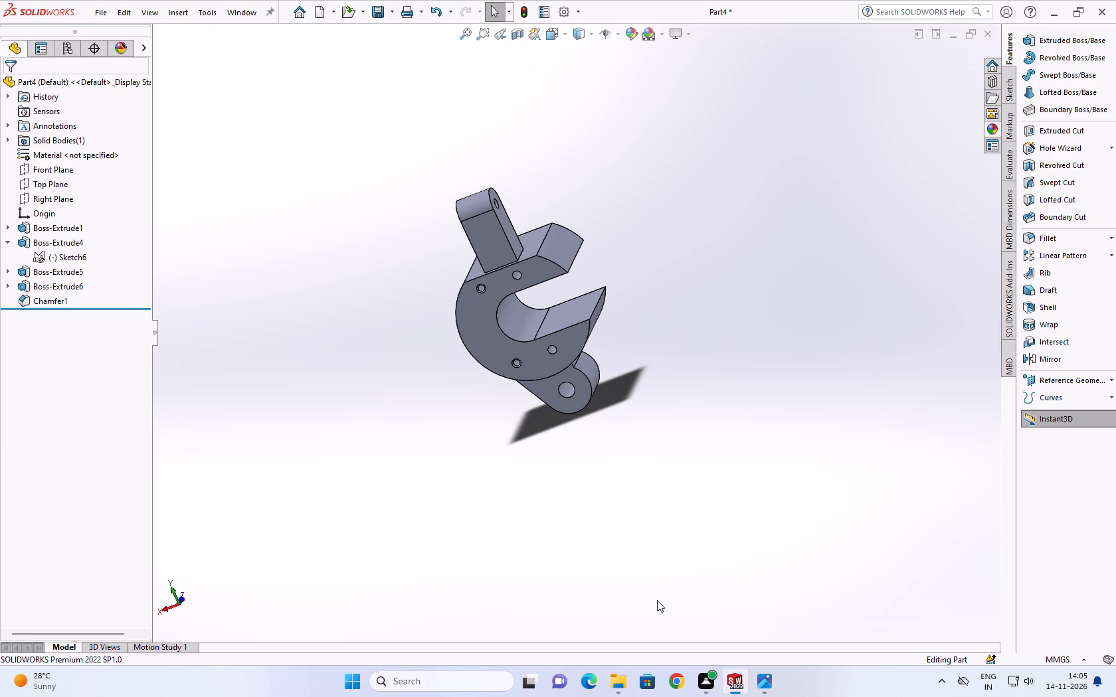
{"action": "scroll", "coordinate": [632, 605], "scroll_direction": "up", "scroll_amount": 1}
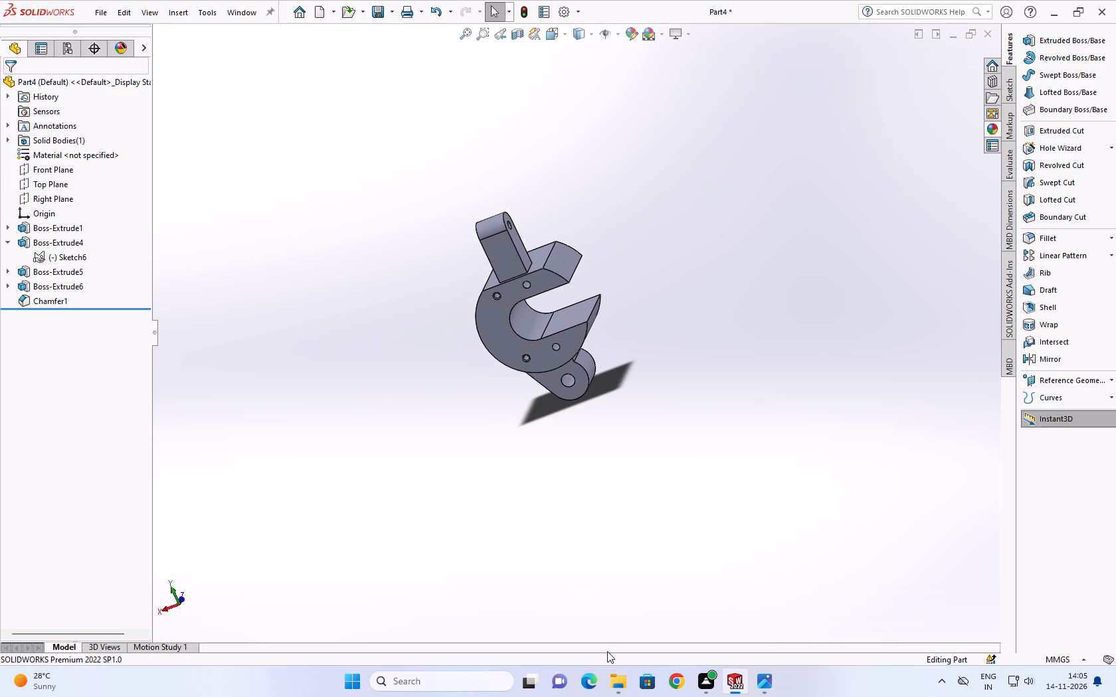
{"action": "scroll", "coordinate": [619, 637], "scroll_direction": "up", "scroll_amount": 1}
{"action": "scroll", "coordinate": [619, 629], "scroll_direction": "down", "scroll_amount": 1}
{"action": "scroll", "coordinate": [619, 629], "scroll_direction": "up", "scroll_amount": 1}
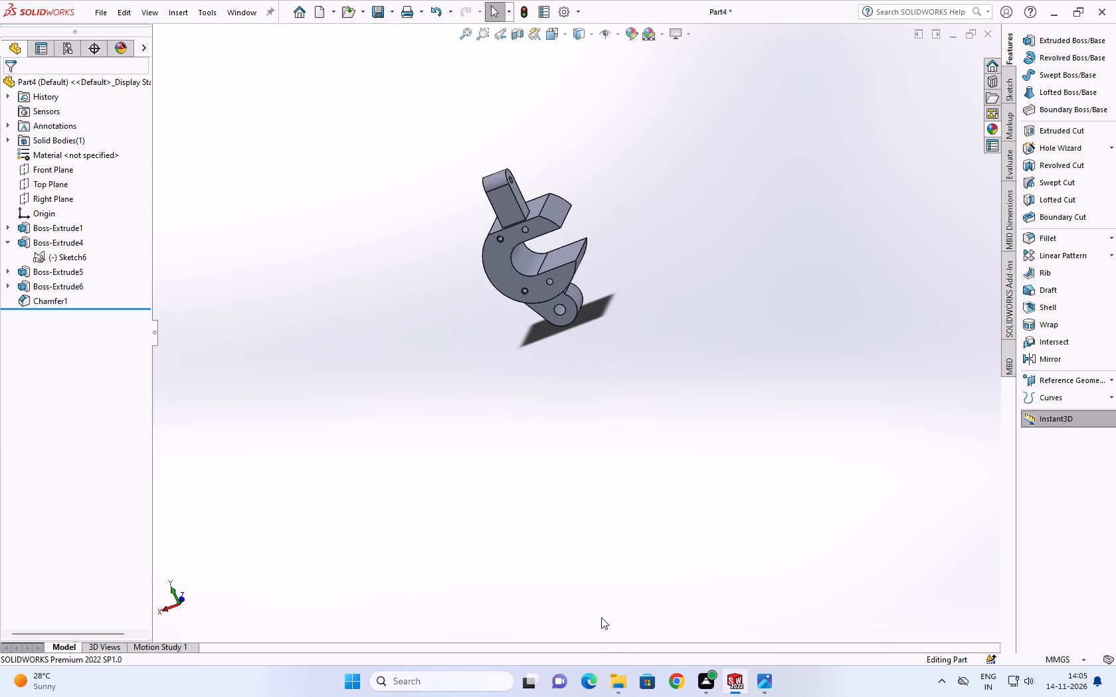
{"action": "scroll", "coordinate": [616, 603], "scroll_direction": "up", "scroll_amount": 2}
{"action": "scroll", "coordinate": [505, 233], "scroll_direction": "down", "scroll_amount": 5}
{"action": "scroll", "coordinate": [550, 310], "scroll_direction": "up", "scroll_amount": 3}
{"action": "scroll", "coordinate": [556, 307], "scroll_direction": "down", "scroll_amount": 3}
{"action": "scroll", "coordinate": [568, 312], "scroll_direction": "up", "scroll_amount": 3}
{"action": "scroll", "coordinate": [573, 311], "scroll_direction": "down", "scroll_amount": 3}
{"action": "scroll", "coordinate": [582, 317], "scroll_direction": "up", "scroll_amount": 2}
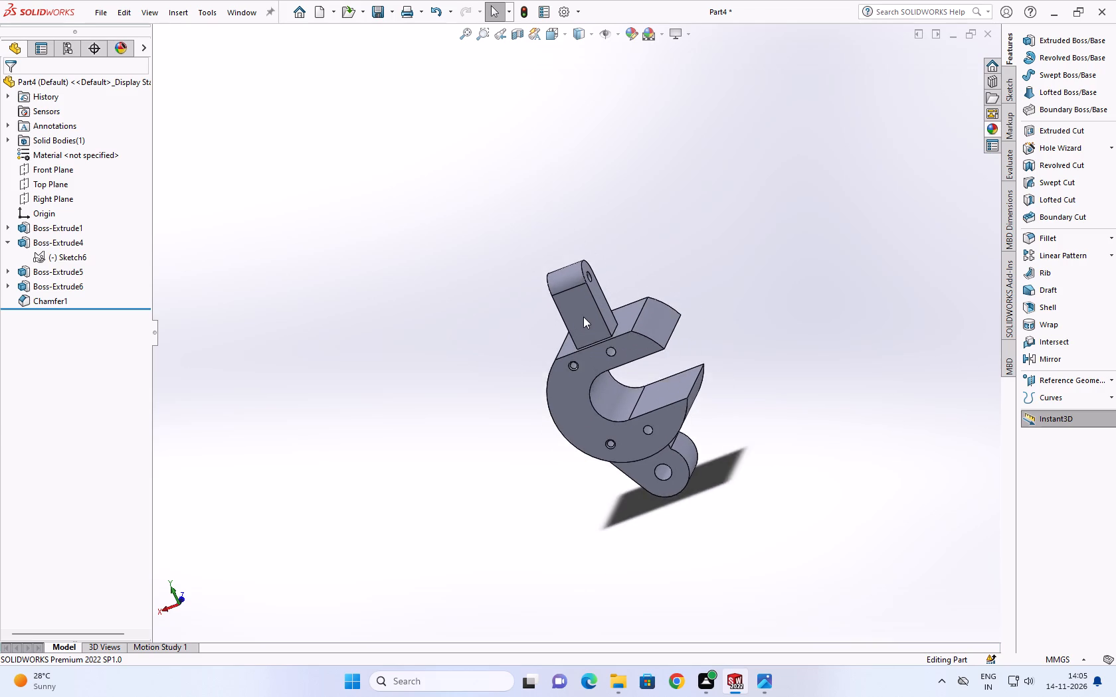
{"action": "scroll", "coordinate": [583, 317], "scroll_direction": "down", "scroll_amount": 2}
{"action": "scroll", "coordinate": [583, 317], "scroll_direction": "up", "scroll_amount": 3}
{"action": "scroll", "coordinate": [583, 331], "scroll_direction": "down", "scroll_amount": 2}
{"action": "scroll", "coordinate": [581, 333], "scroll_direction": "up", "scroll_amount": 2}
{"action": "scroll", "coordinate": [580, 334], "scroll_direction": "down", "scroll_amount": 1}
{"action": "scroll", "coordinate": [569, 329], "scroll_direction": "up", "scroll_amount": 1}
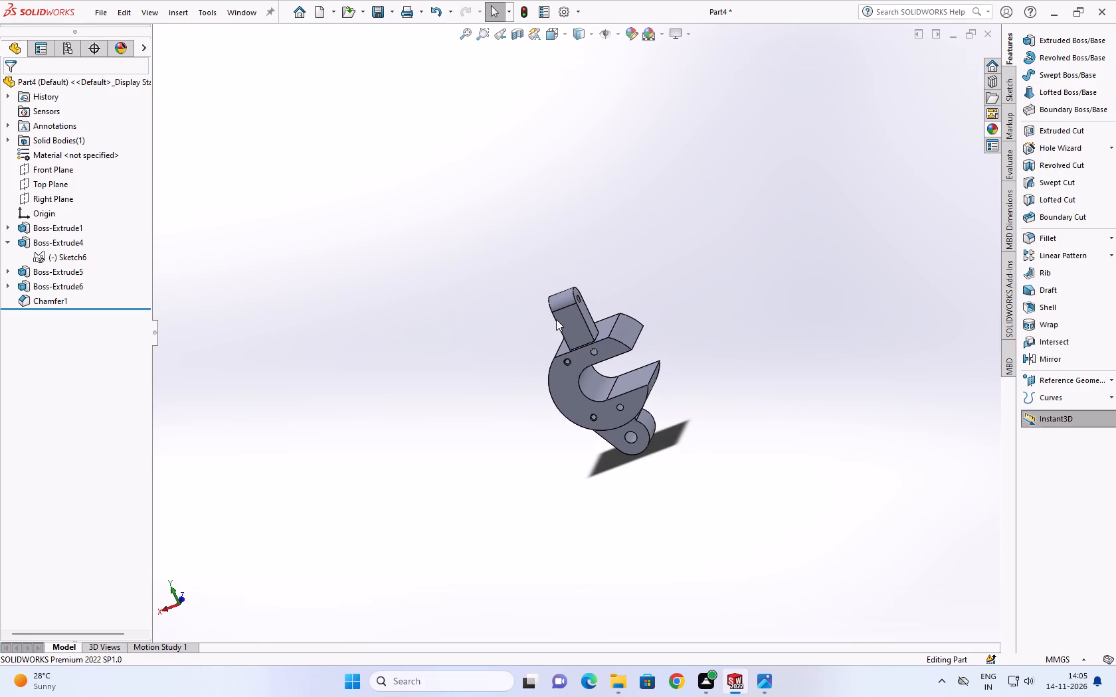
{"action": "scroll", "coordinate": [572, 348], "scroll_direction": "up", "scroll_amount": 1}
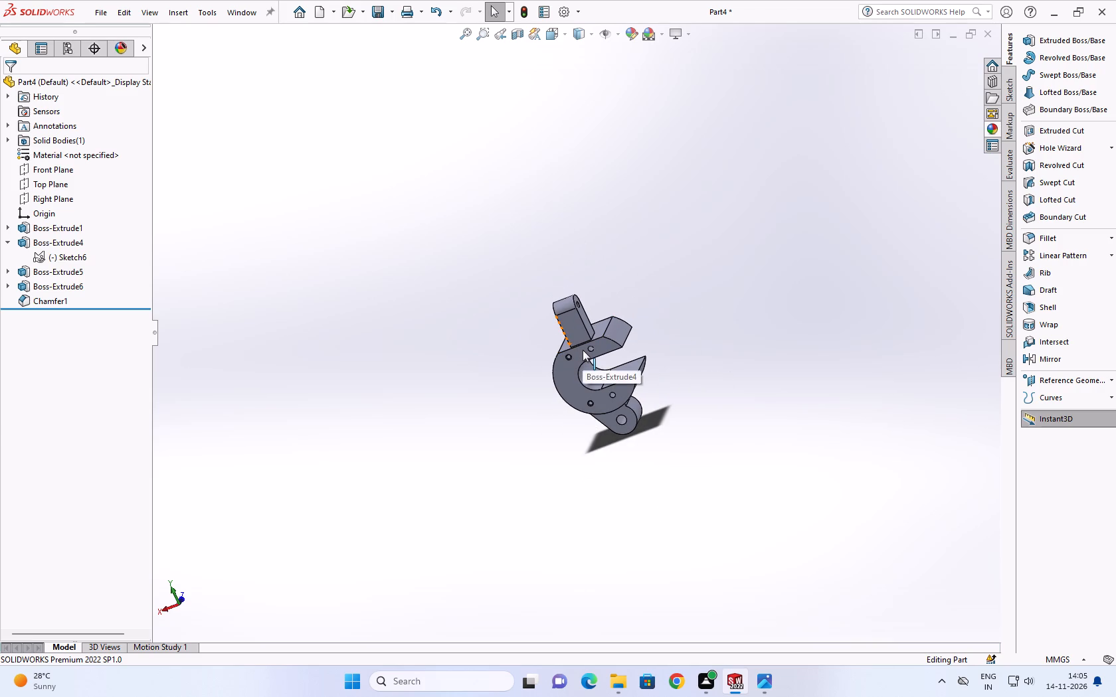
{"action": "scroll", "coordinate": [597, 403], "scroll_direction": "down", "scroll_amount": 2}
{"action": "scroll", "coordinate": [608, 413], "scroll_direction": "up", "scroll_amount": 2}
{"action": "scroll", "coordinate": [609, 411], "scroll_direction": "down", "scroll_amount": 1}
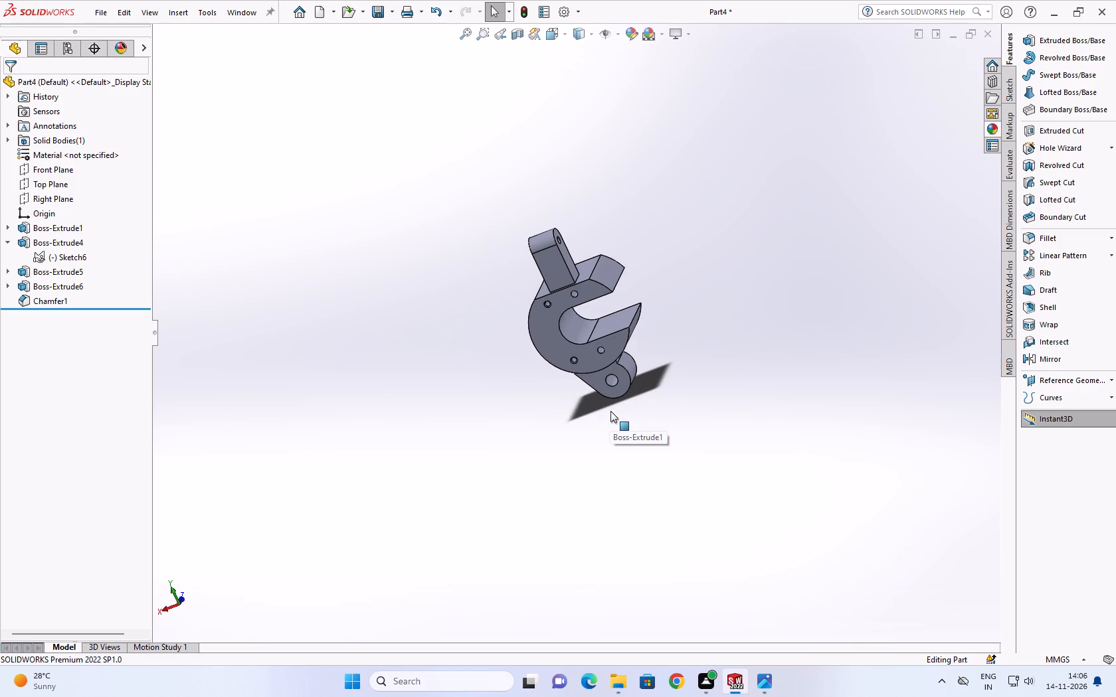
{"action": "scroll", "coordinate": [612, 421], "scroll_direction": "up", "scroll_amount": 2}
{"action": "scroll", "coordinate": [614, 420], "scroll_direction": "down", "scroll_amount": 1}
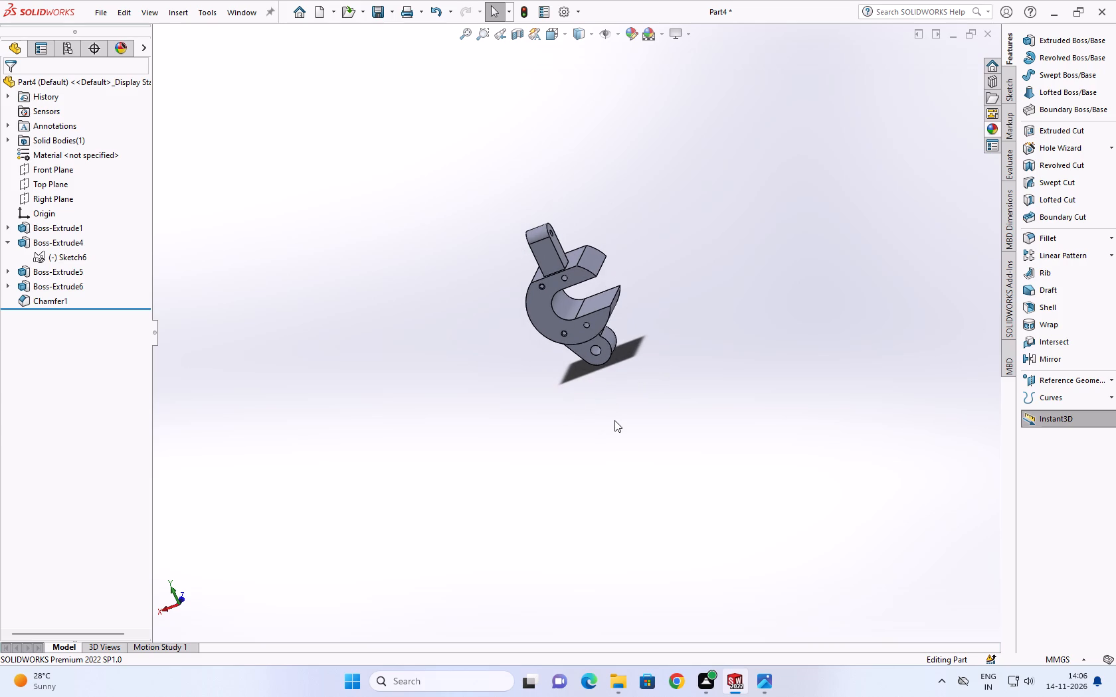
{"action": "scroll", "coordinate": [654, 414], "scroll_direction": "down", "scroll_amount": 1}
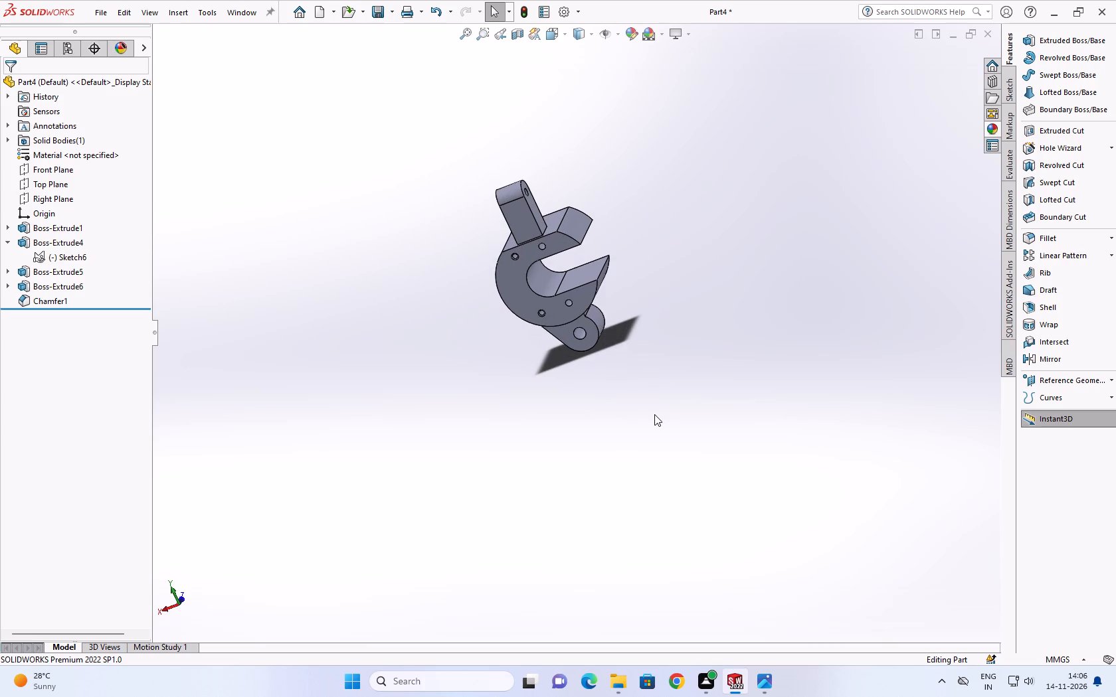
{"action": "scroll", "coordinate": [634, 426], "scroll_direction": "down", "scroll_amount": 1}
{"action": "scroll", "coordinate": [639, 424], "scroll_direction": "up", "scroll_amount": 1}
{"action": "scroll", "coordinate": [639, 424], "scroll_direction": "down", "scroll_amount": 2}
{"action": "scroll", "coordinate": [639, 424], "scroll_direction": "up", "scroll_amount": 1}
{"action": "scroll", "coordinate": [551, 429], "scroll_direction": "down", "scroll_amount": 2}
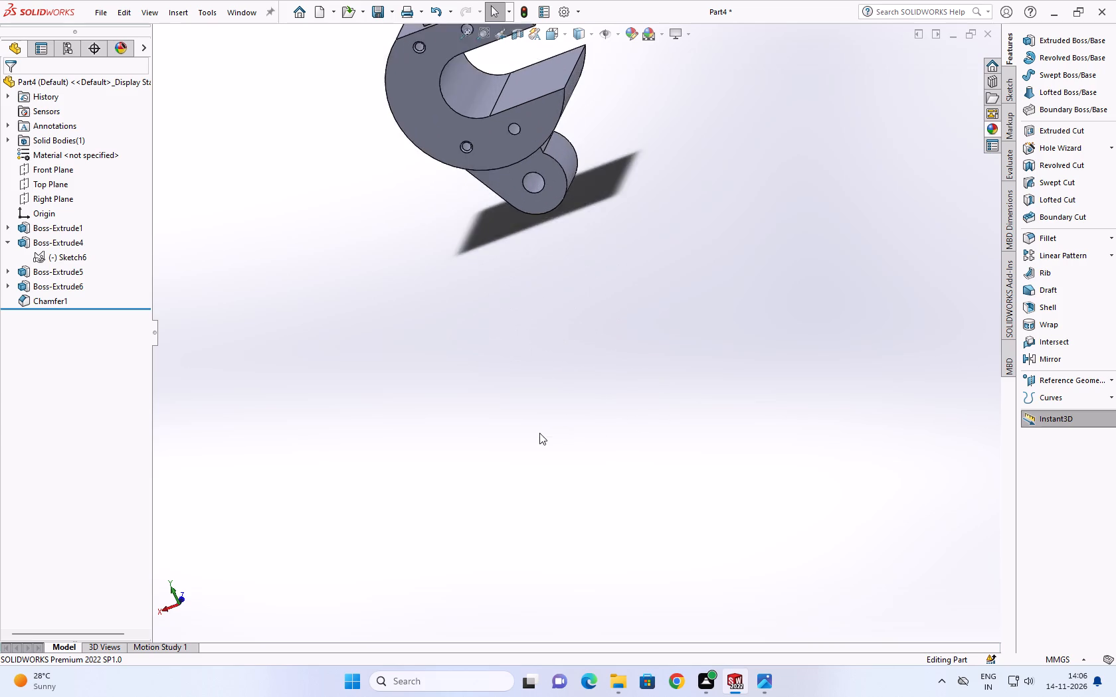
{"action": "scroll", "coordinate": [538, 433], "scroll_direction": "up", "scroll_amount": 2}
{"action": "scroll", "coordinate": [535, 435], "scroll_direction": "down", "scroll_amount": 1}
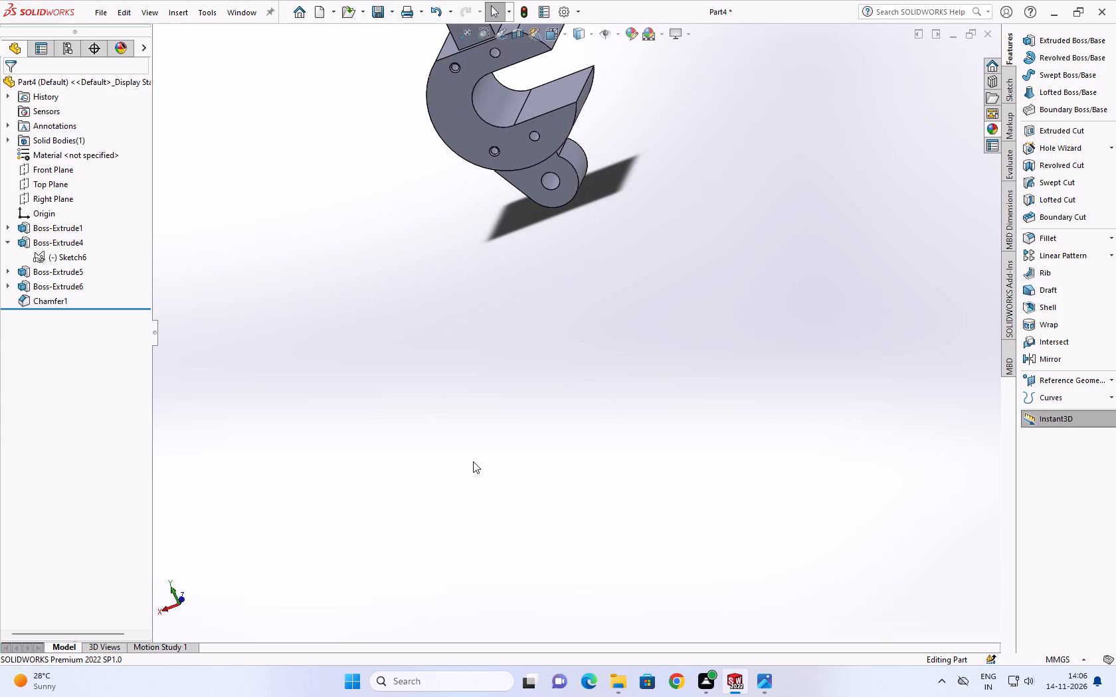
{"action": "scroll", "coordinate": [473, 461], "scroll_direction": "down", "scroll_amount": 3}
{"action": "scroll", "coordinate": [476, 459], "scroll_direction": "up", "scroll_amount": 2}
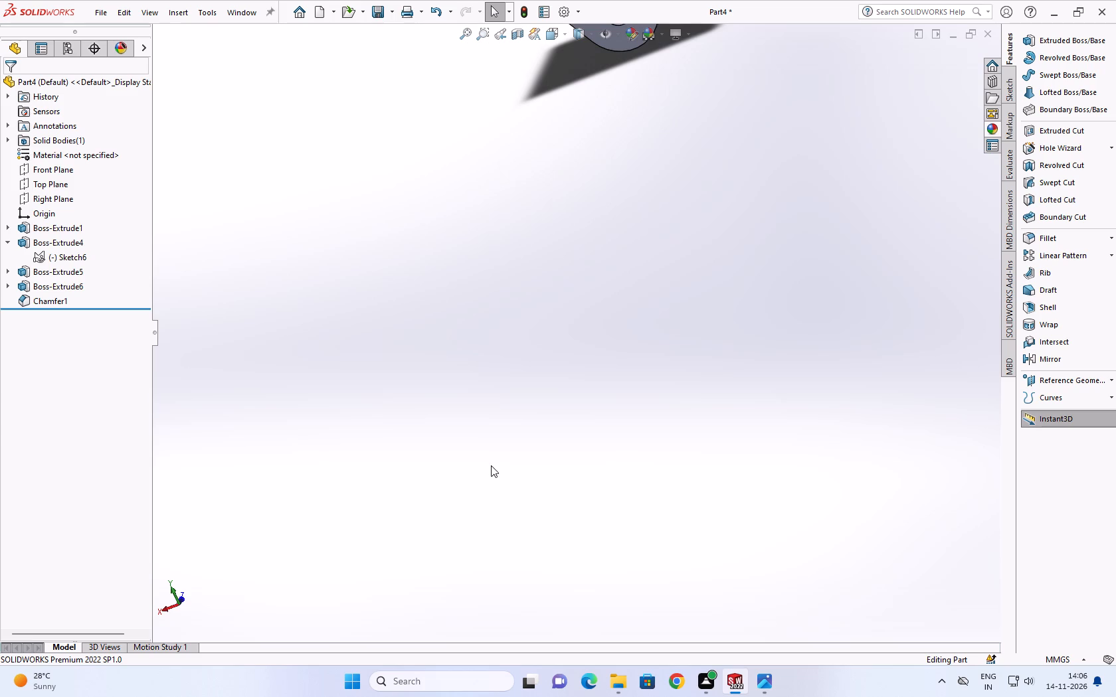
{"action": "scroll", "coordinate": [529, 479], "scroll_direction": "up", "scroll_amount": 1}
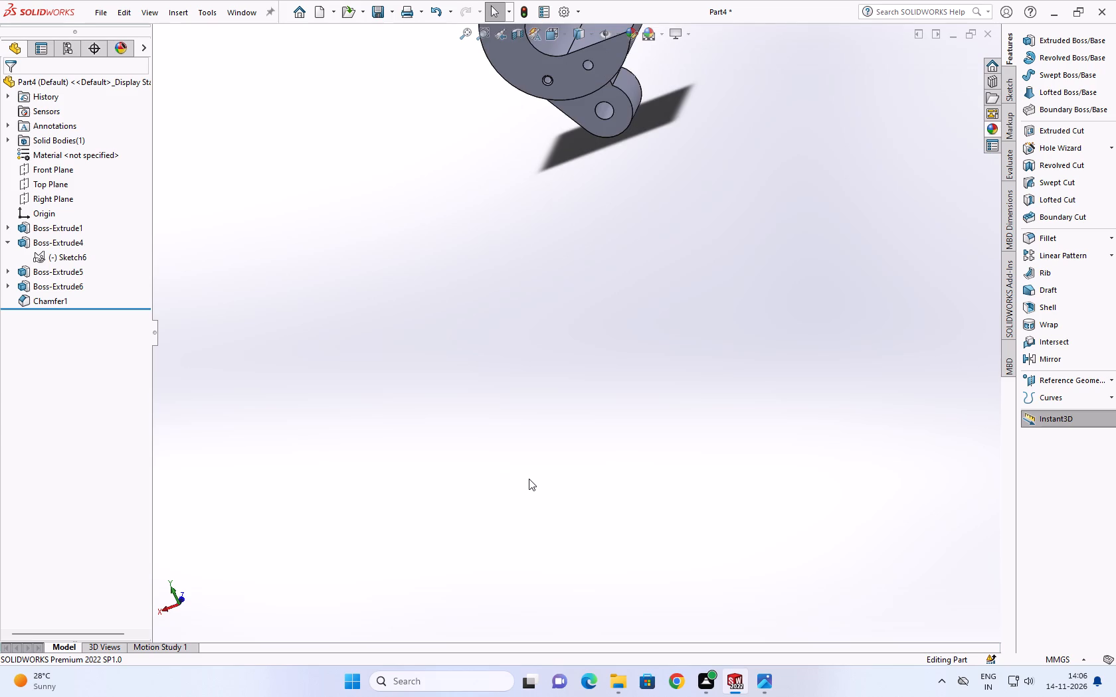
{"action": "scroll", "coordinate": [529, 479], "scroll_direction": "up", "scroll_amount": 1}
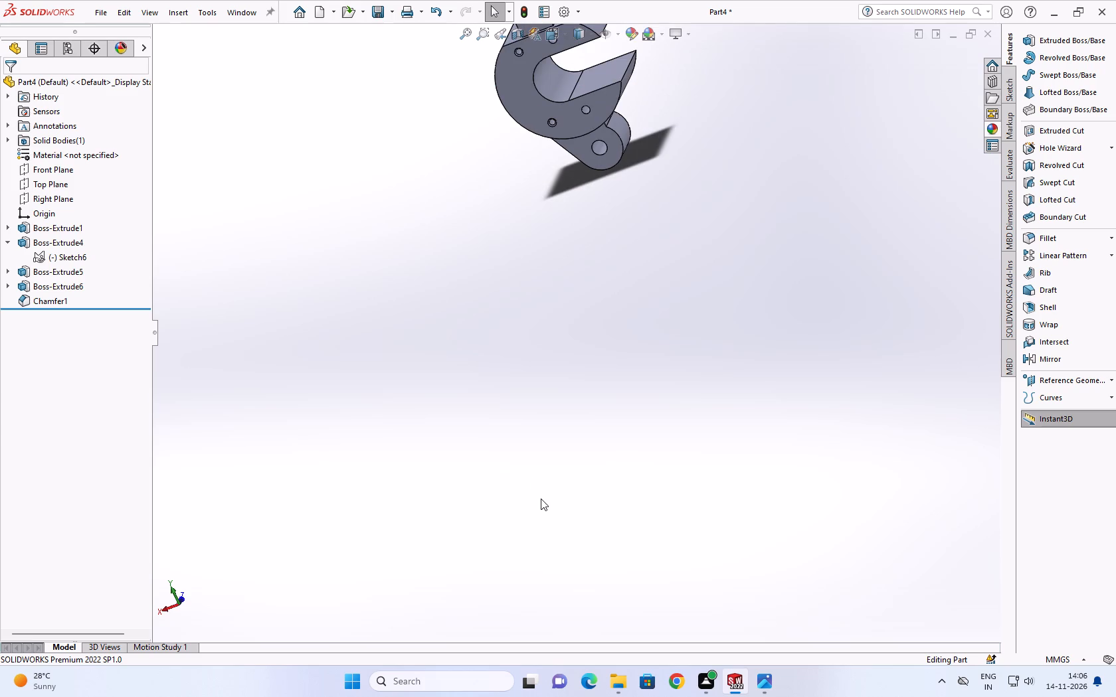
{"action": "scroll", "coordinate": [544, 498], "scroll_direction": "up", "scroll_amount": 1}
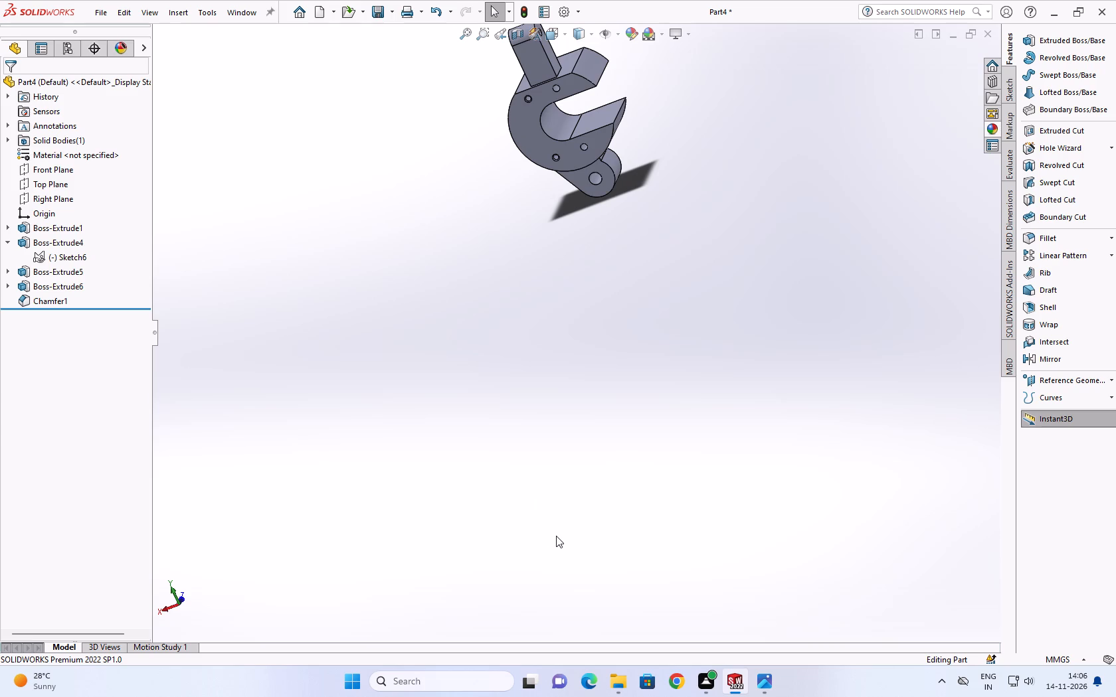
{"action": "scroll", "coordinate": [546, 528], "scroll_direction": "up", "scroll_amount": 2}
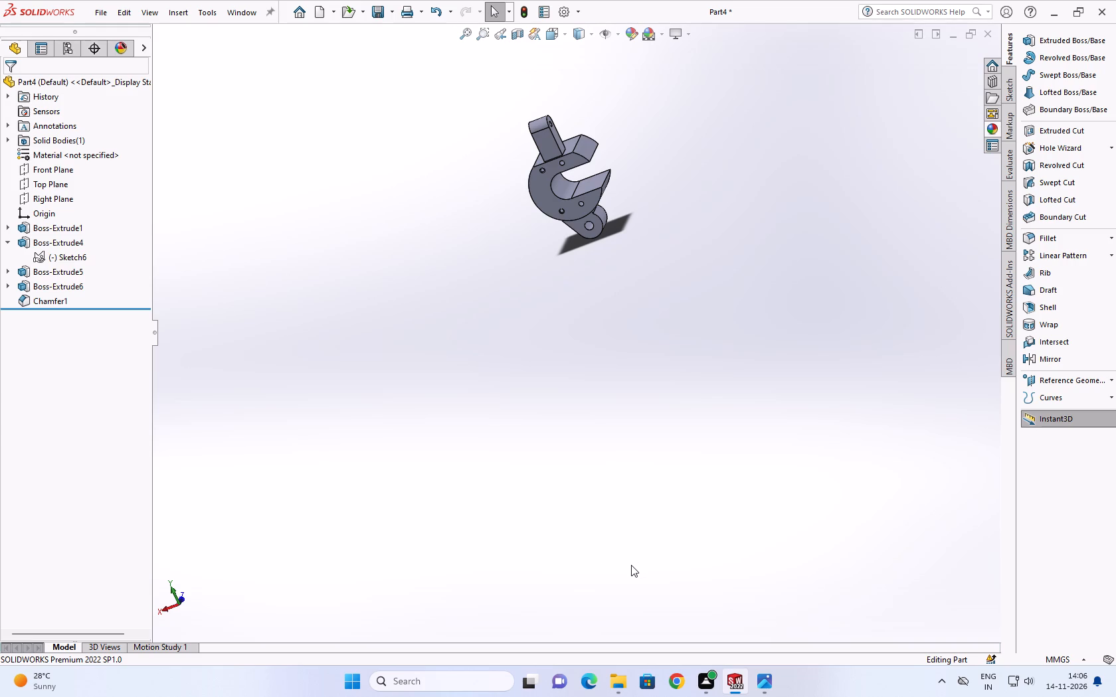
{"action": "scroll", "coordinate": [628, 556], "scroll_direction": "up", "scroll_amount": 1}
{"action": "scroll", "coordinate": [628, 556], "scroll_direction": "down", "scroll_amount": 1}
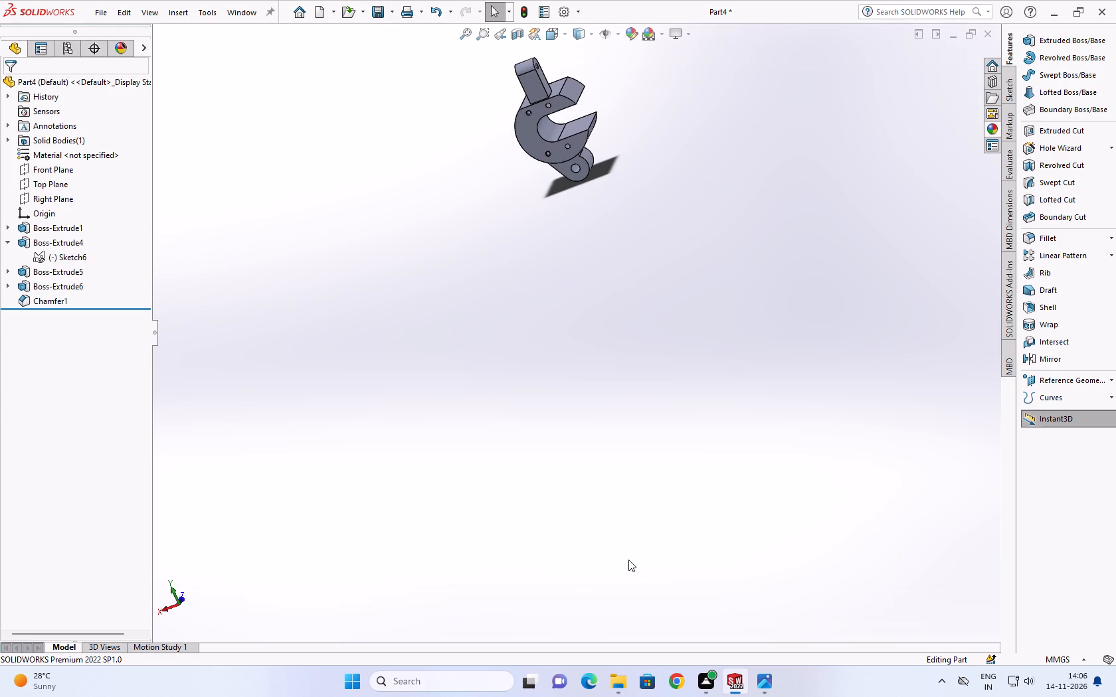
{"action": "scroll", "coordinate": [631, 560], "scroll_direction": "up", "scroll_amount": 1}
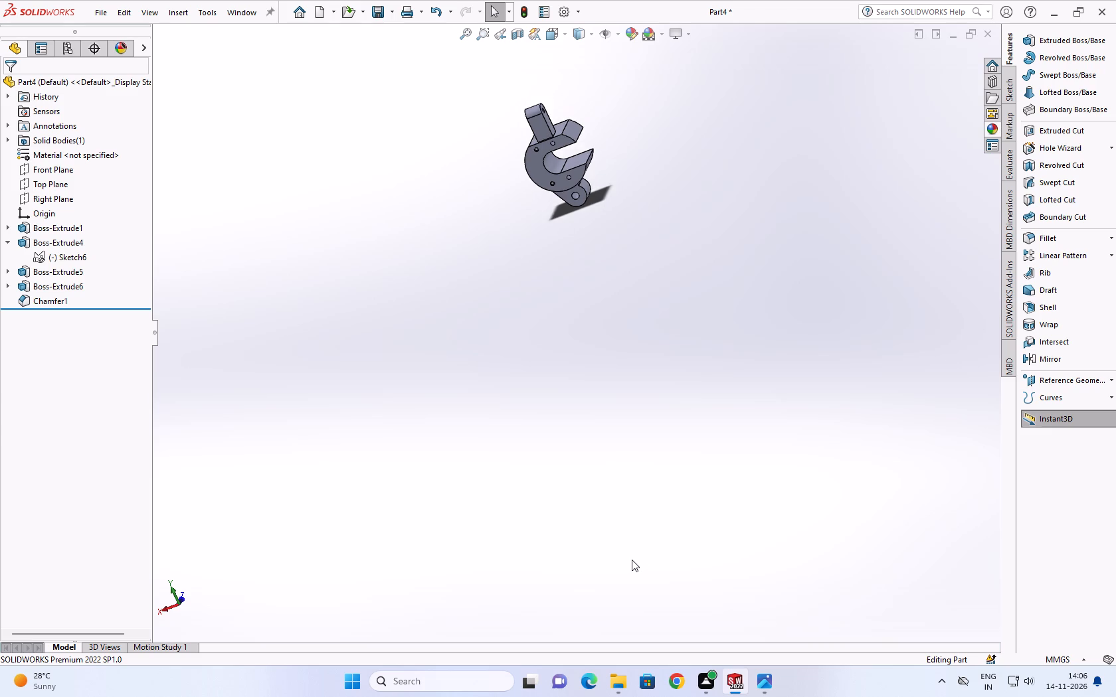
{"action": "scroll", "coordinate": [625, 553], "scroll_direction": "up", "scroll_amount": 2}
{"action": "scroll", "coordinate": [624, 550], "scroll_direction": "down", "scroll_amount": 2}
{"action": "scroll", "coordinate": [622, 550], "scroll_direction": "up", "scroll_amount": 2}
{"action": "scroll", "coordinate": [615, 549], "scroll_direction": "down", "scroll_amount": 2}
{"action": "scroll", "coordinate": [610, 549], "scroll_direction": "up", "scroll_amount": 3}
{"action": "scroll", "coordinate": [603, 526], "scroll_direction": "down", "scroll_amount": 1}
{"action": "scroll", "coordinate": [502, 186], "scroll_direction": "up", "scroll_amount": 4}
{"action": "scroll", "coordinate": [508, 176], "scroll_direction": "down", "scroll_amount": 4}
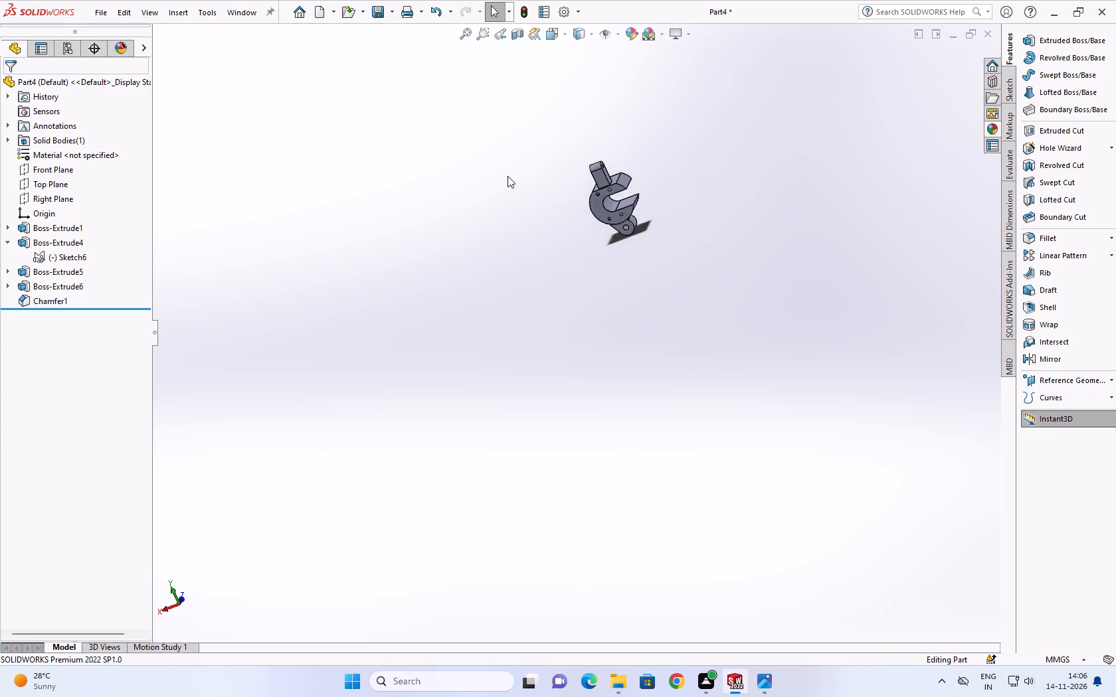
Examine the bracket up close around the upper arm, the C-shaped body and its holes.
{"action": "scroll", "coordinate": [508, 176], "scroll_direction": "down", "scroll_amount": 8}
{"action": "scroll", "coordinate": [854, 256], "scroll_direction": "down", "scroll_amount": 5}
{"action": "scroll", "coordinate": [769, 289], "scroll_direction": "down", "scroll_amount": 1}
{"action": "scroll", "coordinate": [743, 293], "scroll_direction": "up", "scroll_amount": 1}
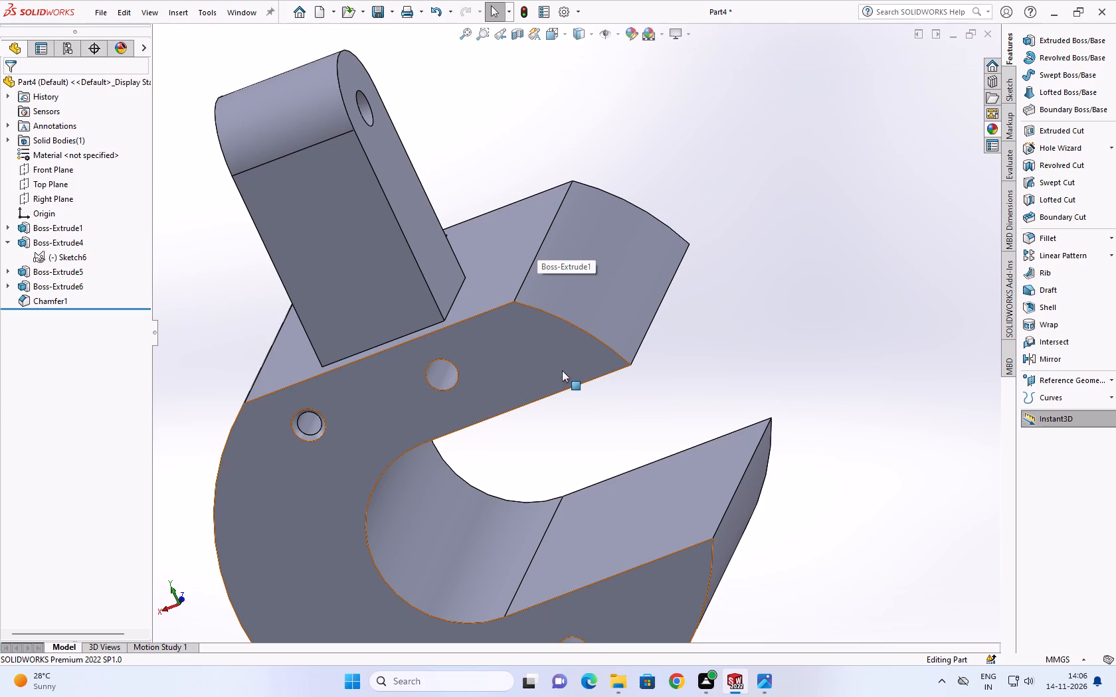
{"action": "scroll", "coordinate": [583, 375], "scroll_direction": "up", "scroll_amount": 1}
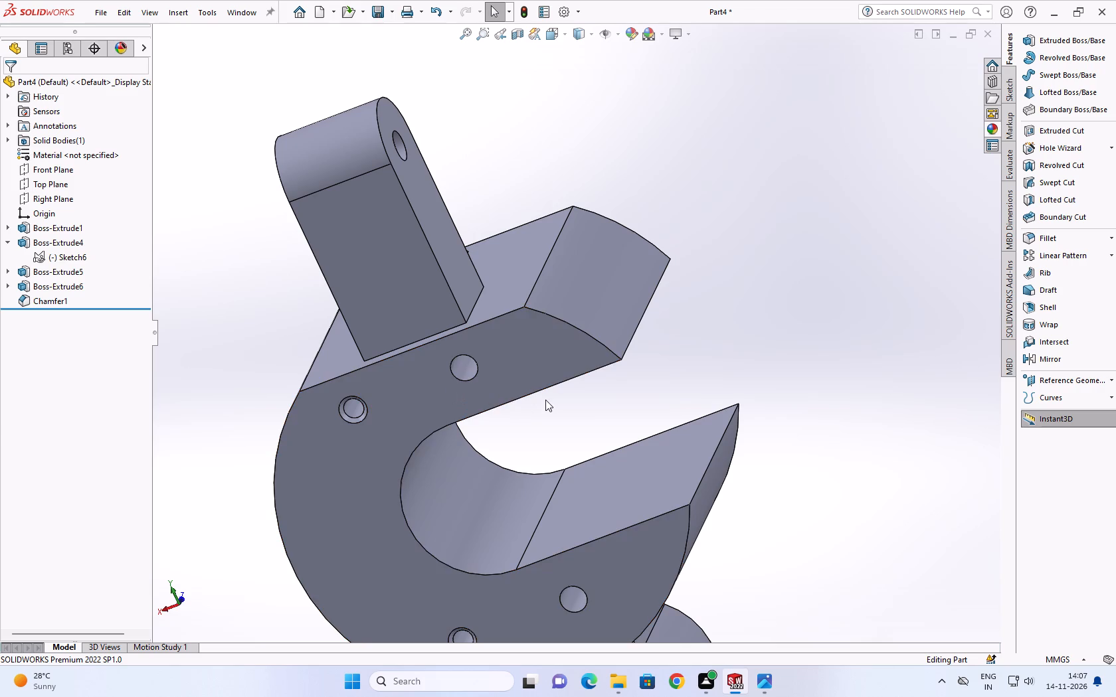
{"action": "scroll", "coordinate": [536, 345], "scroll_direction": "up", "scroll_amount": 1}
{"action": "scroll", "coordinate": [498, 271], "scroll_direction": "down", "scroll_amount": 1}
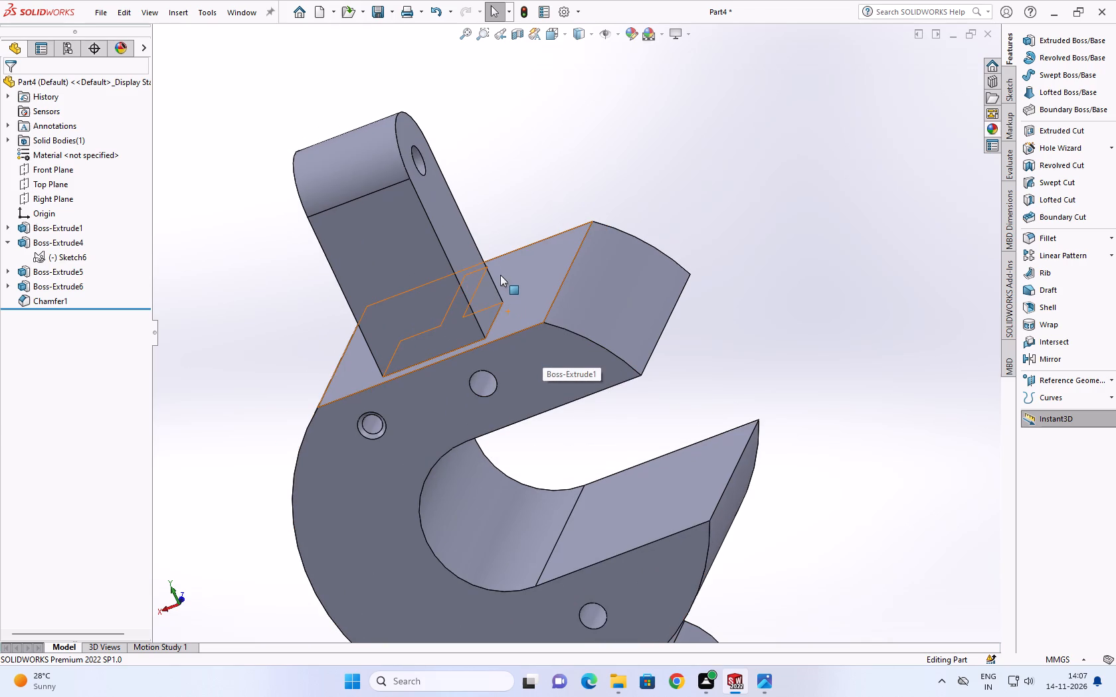
{"action": "scroll", "coordinate": [487, 291], "scroll_direction": "up", "scroll_amount": 1}
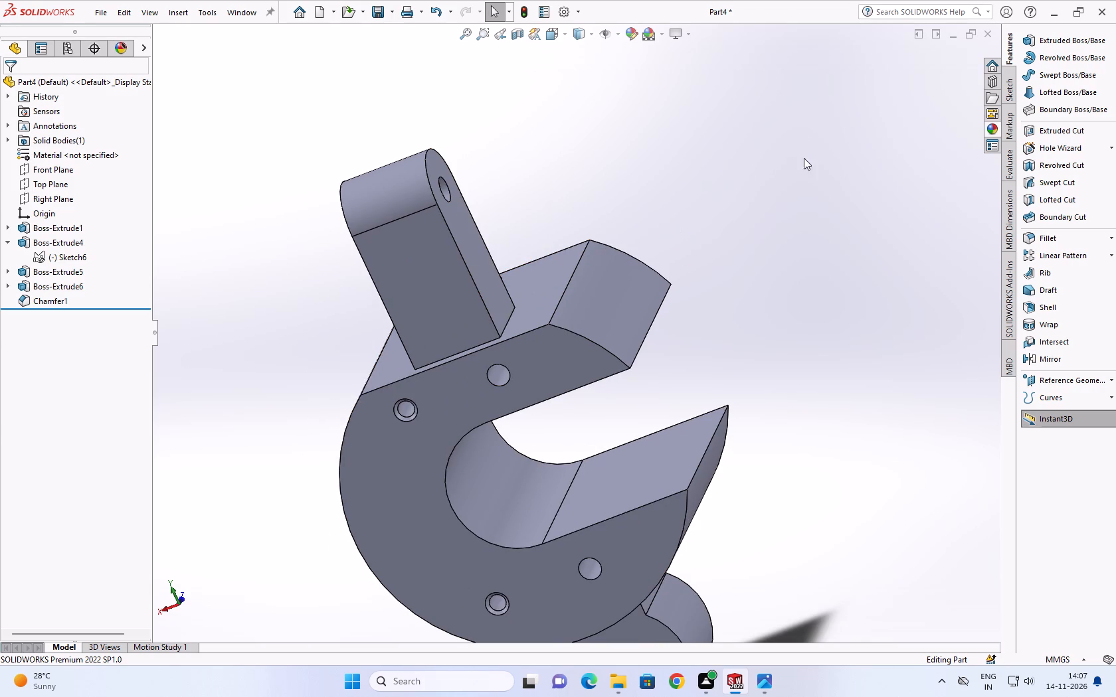
{"action": "scroll", "coordinate": [836, 155], "scroll_direction": "up", "scroll_amount": 1}
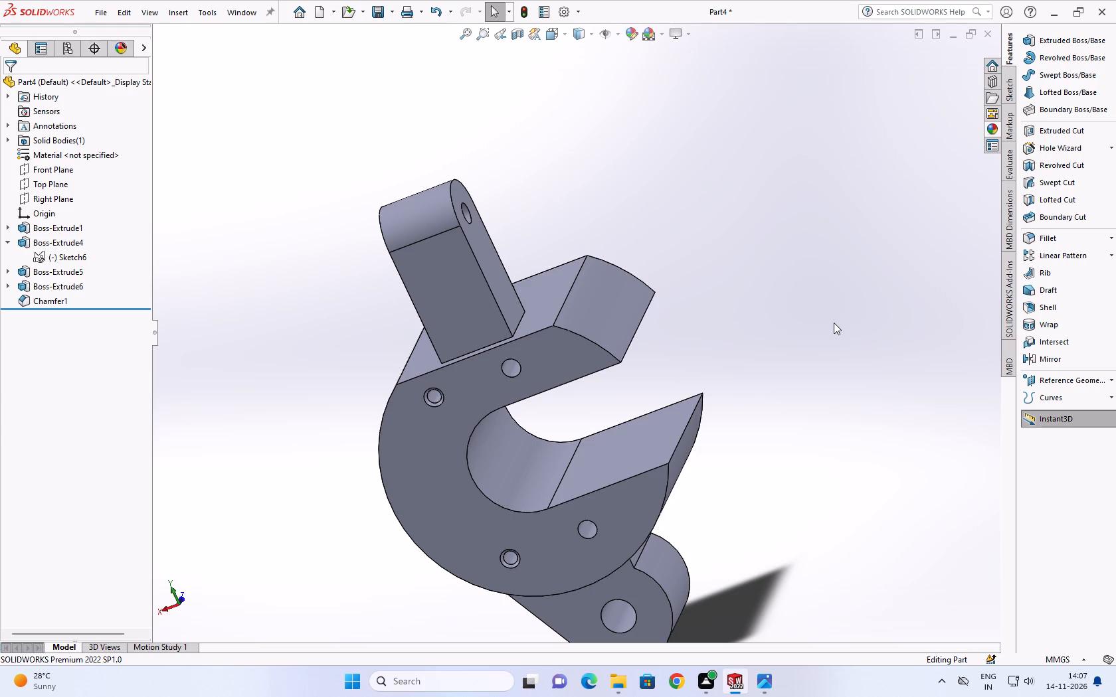
{"action": "scroll", "coordinate": [864, 335], "scroll_direction": "up", "scroll_amount": 1}
{"action": "scroll", "coordinate": [874, 337], "scroll_direction": "down", "scroll_amount": 1}
{"action": "scroll", "coordinate": [874, 337], "scroll_direction": "up", "scroll_amount": 1}
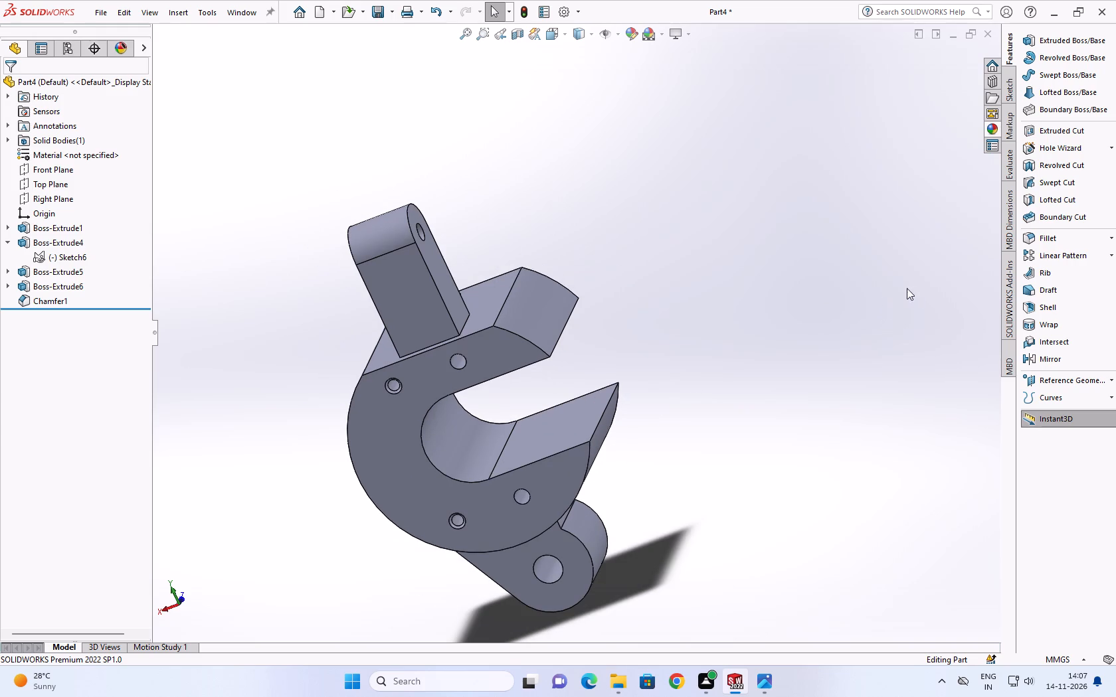
{"action": "scroll", "coordinate": [911, 288], "scroll_direction": "down", "scroll_amount": 1}
{"action": "scroll", "coordinate": [354, 414], "scroll_direction": "up", "scroll_amount": 3}
{"action": "scroll", "coordinate": [361, 392], "scroll_direction": "down", "scroll_amount": 3}
{"action": "scroll", "coordinate": [517, 396], "scroll_direction": "down", "scroll_amount": 1}
{"action": "scroll", "coordinate": [521, 393], "scroll_direction": "up", "scroll_amount": 1}
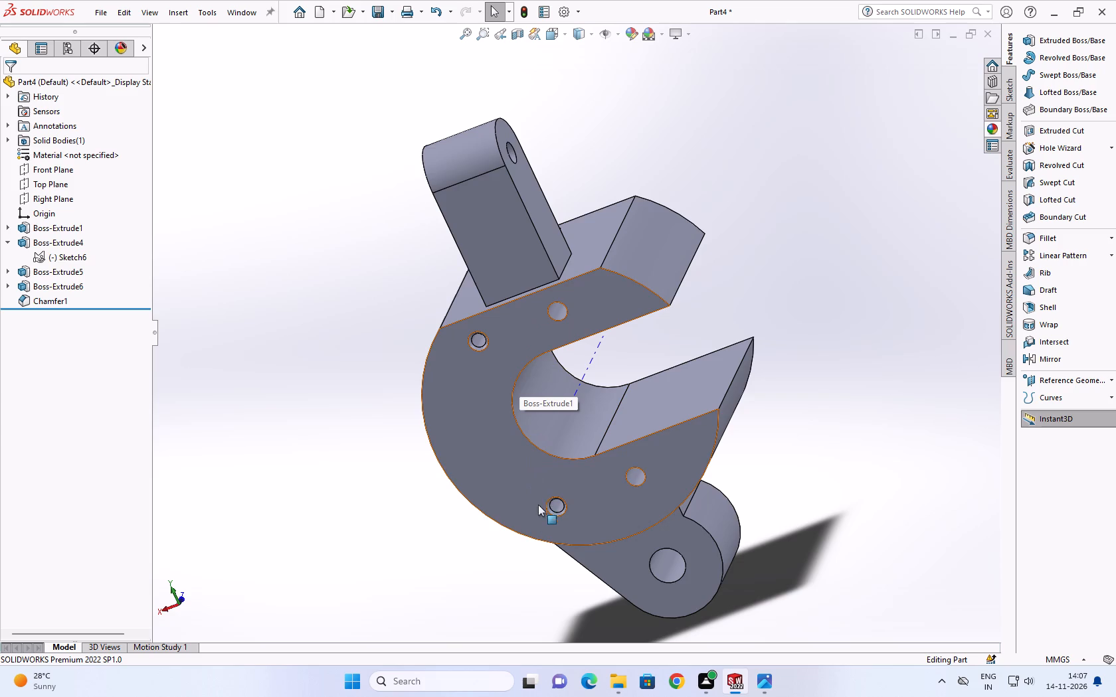
{"action": "scroll", "coordinate": [533, 528], "scroll_direction": "up", "scroll_amount": 1}
{"action": "scroll", "coordinate": [468, 455], "scroll_direction": "up", "scroll_amount": 1}
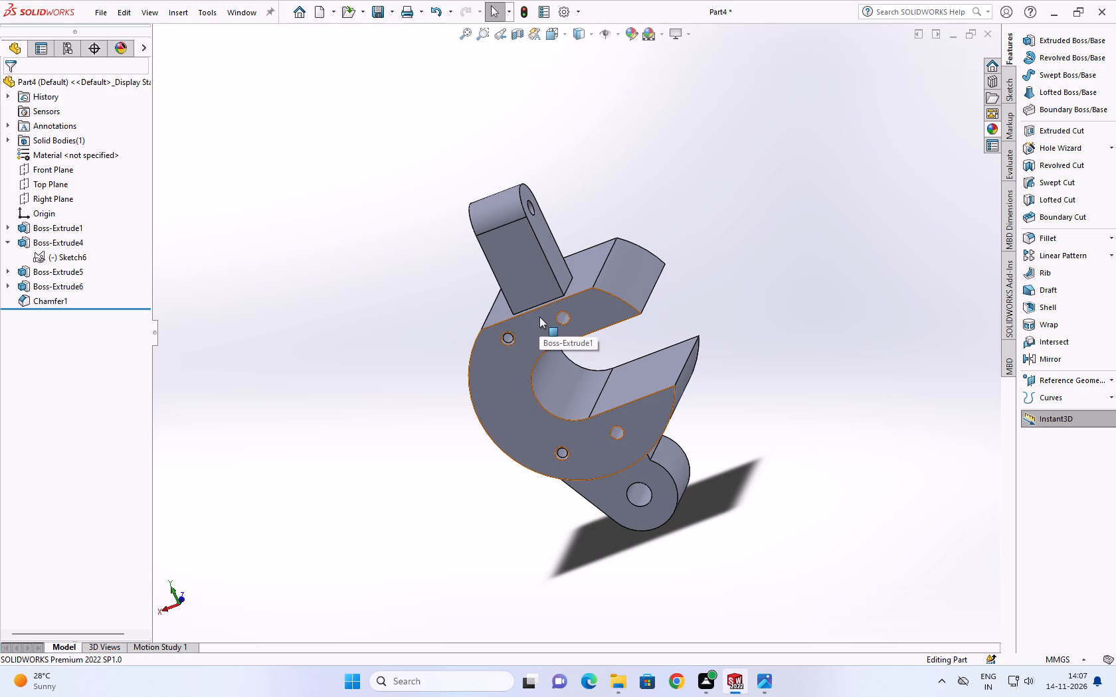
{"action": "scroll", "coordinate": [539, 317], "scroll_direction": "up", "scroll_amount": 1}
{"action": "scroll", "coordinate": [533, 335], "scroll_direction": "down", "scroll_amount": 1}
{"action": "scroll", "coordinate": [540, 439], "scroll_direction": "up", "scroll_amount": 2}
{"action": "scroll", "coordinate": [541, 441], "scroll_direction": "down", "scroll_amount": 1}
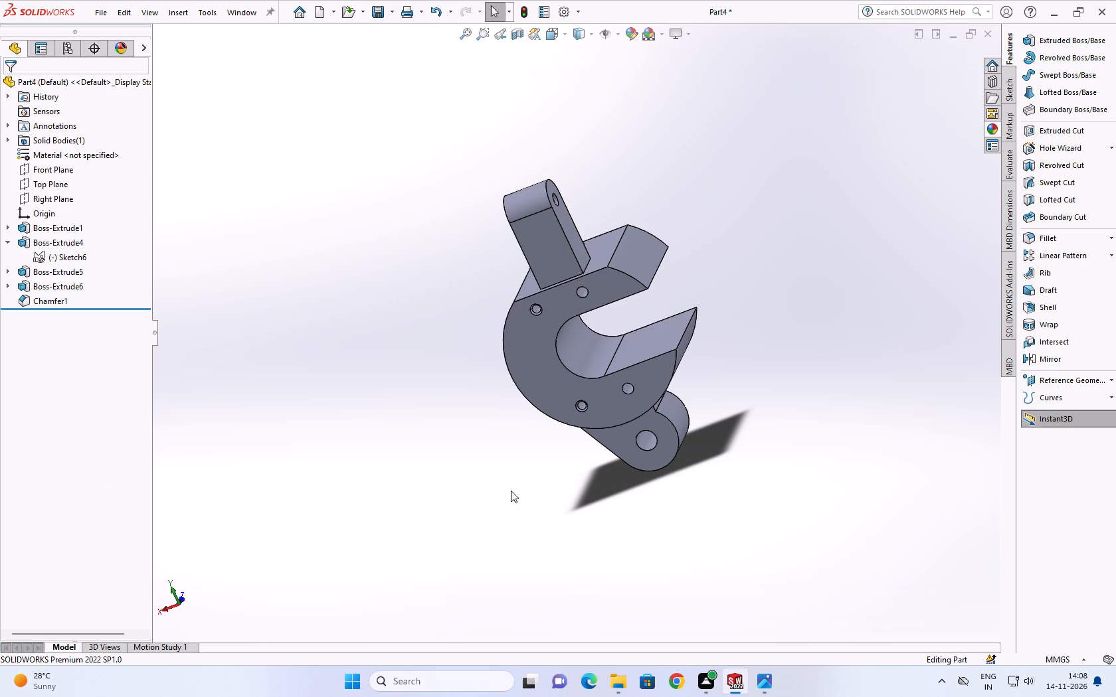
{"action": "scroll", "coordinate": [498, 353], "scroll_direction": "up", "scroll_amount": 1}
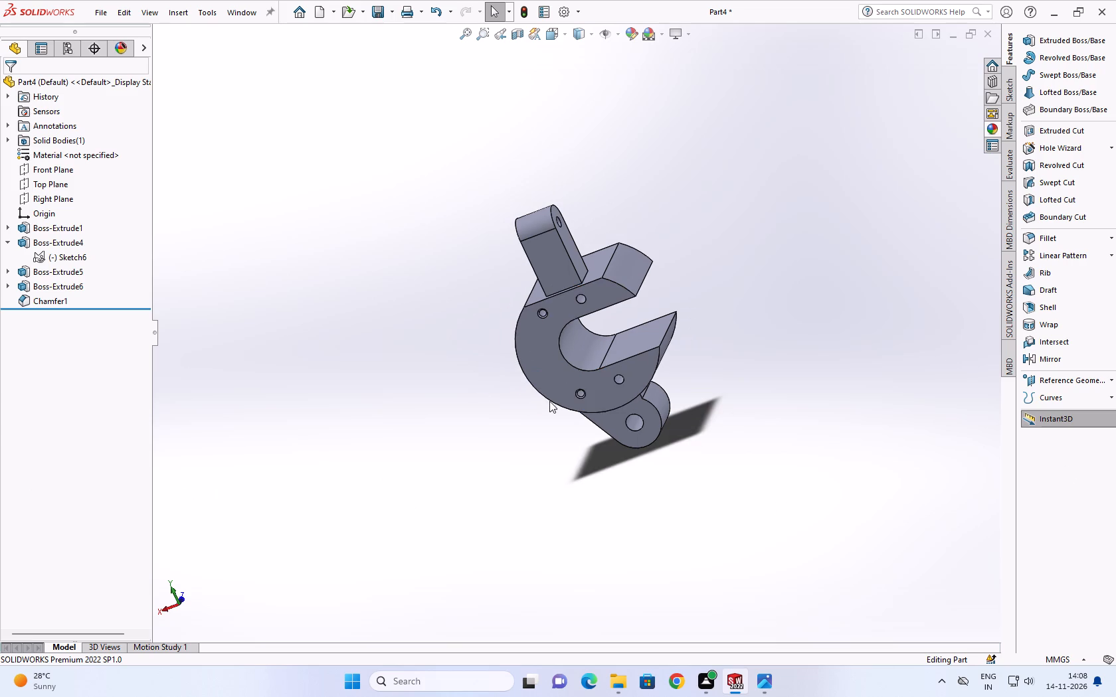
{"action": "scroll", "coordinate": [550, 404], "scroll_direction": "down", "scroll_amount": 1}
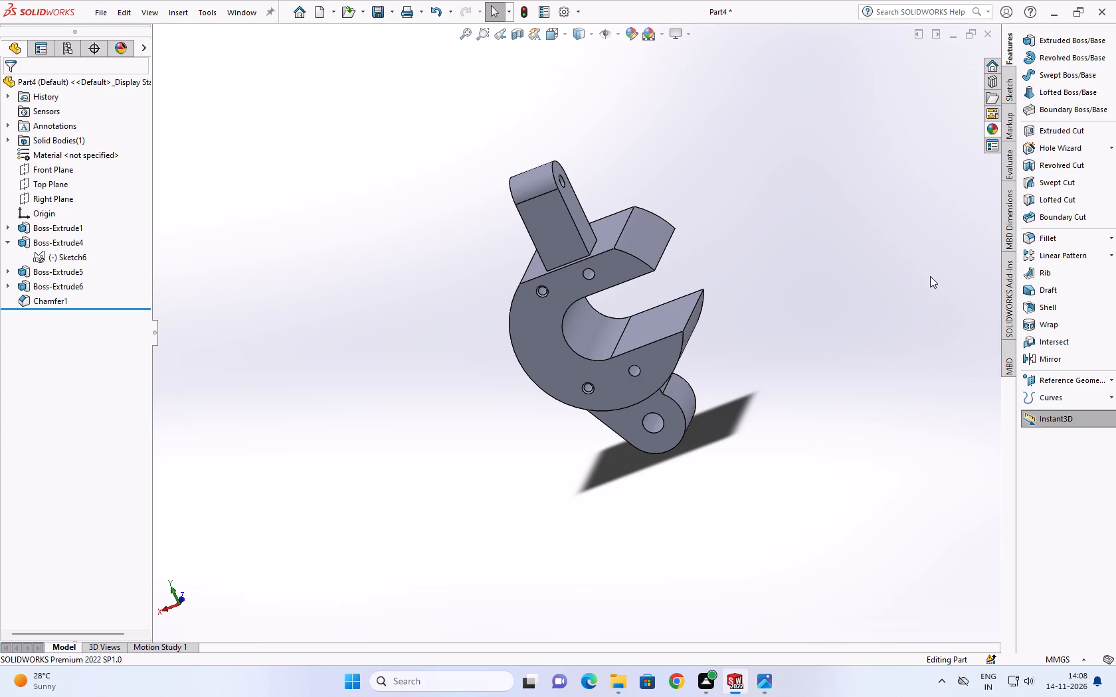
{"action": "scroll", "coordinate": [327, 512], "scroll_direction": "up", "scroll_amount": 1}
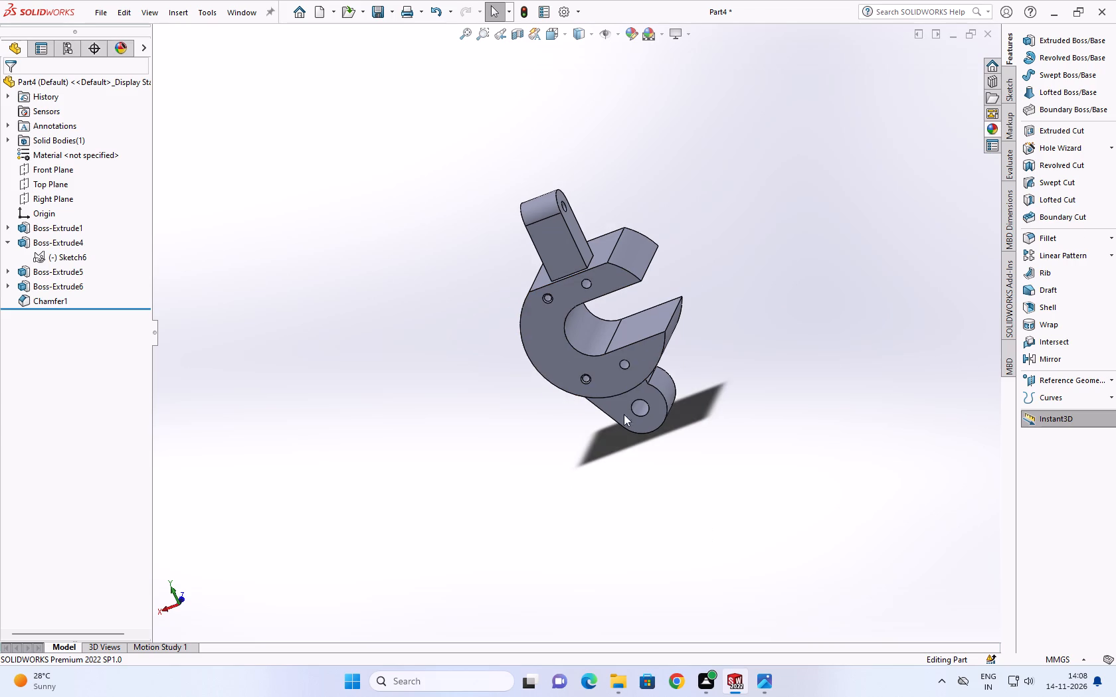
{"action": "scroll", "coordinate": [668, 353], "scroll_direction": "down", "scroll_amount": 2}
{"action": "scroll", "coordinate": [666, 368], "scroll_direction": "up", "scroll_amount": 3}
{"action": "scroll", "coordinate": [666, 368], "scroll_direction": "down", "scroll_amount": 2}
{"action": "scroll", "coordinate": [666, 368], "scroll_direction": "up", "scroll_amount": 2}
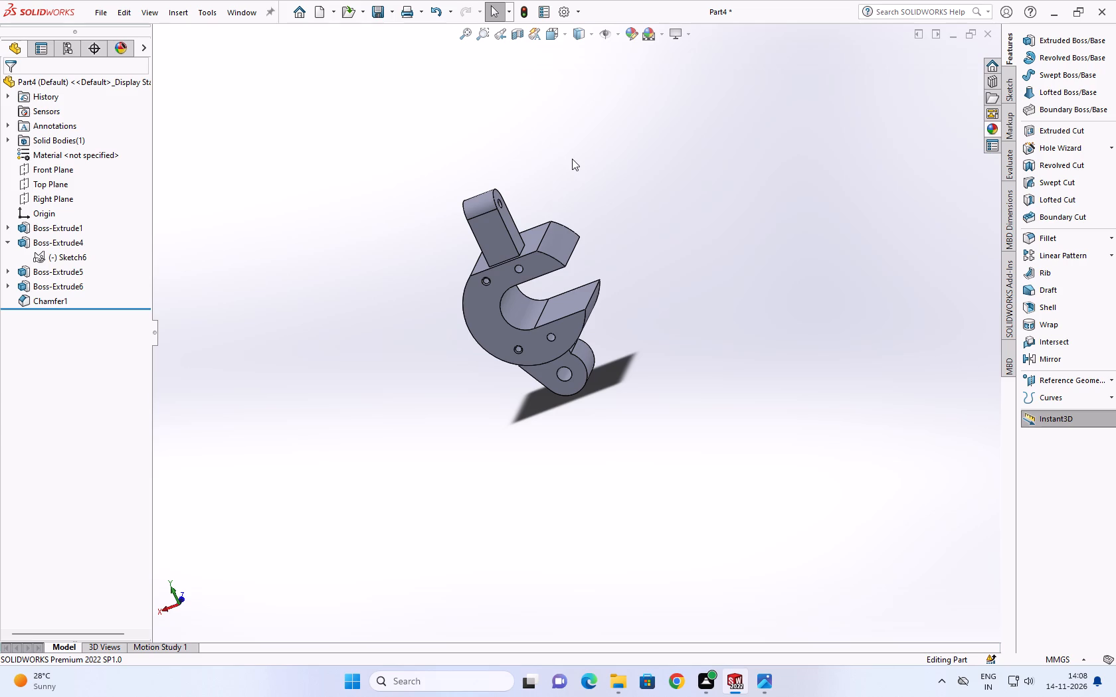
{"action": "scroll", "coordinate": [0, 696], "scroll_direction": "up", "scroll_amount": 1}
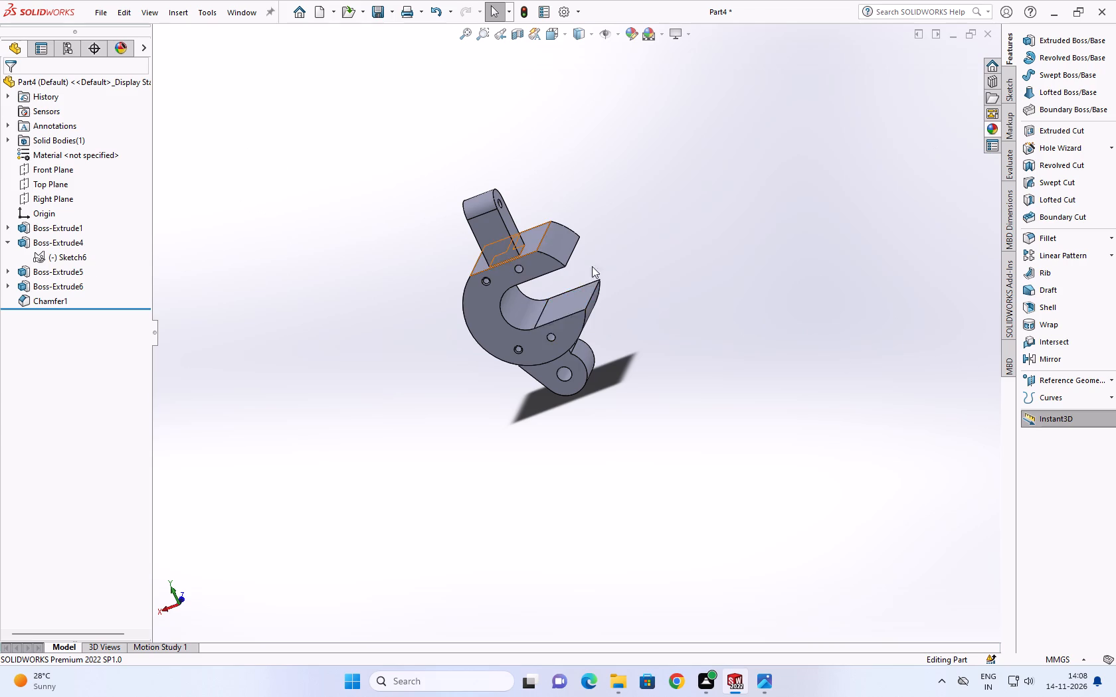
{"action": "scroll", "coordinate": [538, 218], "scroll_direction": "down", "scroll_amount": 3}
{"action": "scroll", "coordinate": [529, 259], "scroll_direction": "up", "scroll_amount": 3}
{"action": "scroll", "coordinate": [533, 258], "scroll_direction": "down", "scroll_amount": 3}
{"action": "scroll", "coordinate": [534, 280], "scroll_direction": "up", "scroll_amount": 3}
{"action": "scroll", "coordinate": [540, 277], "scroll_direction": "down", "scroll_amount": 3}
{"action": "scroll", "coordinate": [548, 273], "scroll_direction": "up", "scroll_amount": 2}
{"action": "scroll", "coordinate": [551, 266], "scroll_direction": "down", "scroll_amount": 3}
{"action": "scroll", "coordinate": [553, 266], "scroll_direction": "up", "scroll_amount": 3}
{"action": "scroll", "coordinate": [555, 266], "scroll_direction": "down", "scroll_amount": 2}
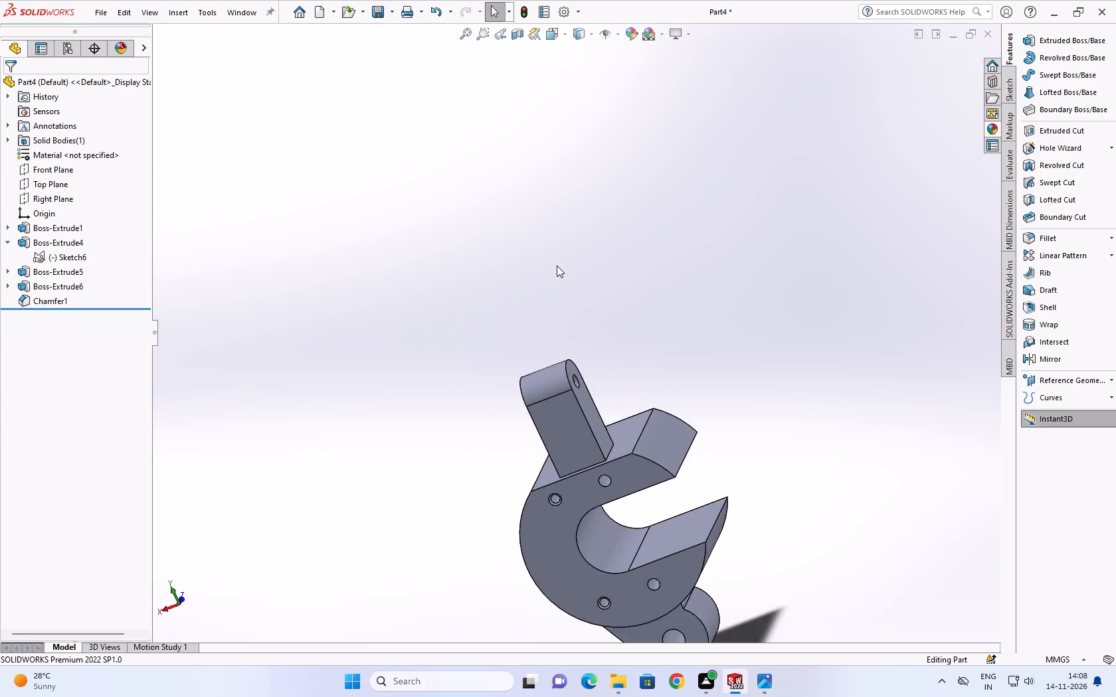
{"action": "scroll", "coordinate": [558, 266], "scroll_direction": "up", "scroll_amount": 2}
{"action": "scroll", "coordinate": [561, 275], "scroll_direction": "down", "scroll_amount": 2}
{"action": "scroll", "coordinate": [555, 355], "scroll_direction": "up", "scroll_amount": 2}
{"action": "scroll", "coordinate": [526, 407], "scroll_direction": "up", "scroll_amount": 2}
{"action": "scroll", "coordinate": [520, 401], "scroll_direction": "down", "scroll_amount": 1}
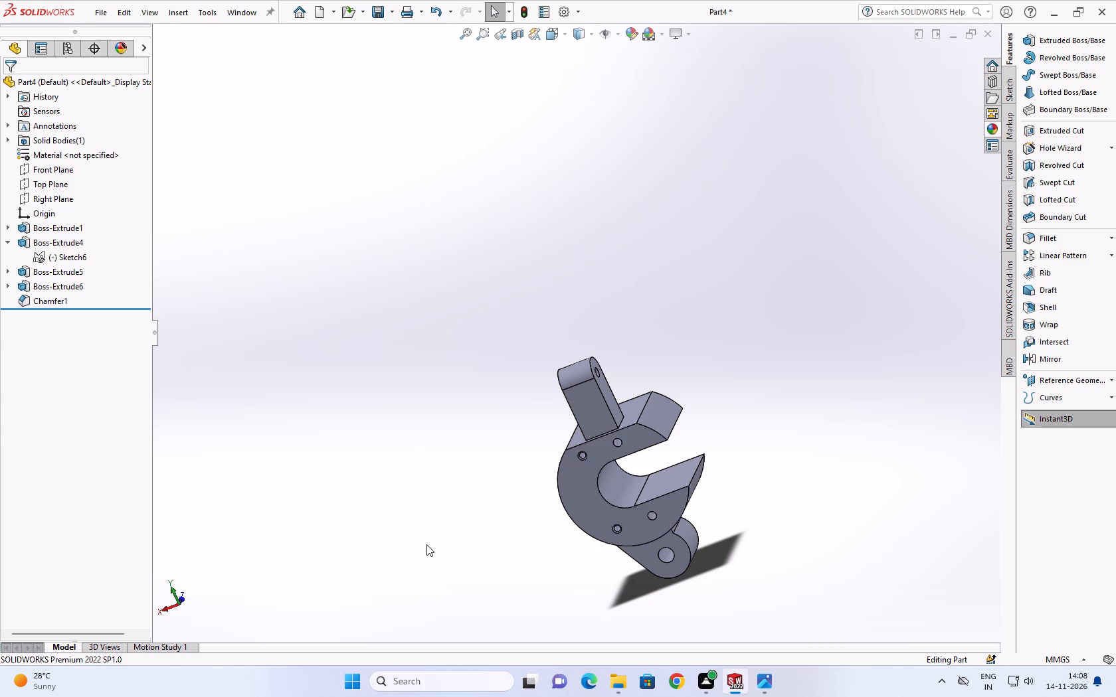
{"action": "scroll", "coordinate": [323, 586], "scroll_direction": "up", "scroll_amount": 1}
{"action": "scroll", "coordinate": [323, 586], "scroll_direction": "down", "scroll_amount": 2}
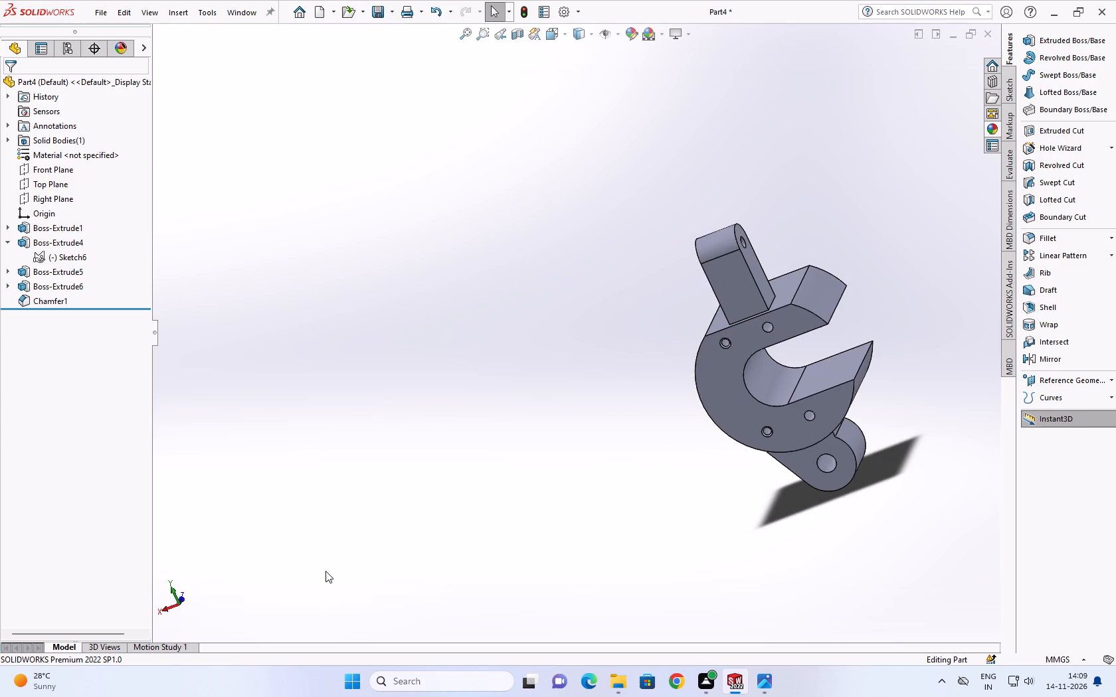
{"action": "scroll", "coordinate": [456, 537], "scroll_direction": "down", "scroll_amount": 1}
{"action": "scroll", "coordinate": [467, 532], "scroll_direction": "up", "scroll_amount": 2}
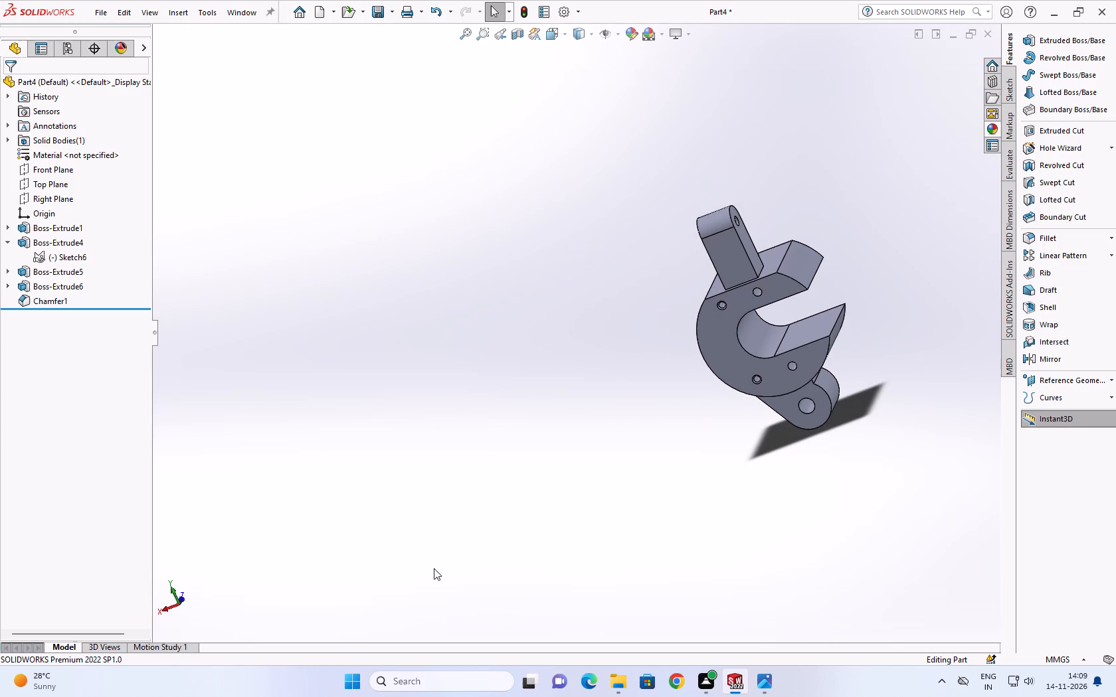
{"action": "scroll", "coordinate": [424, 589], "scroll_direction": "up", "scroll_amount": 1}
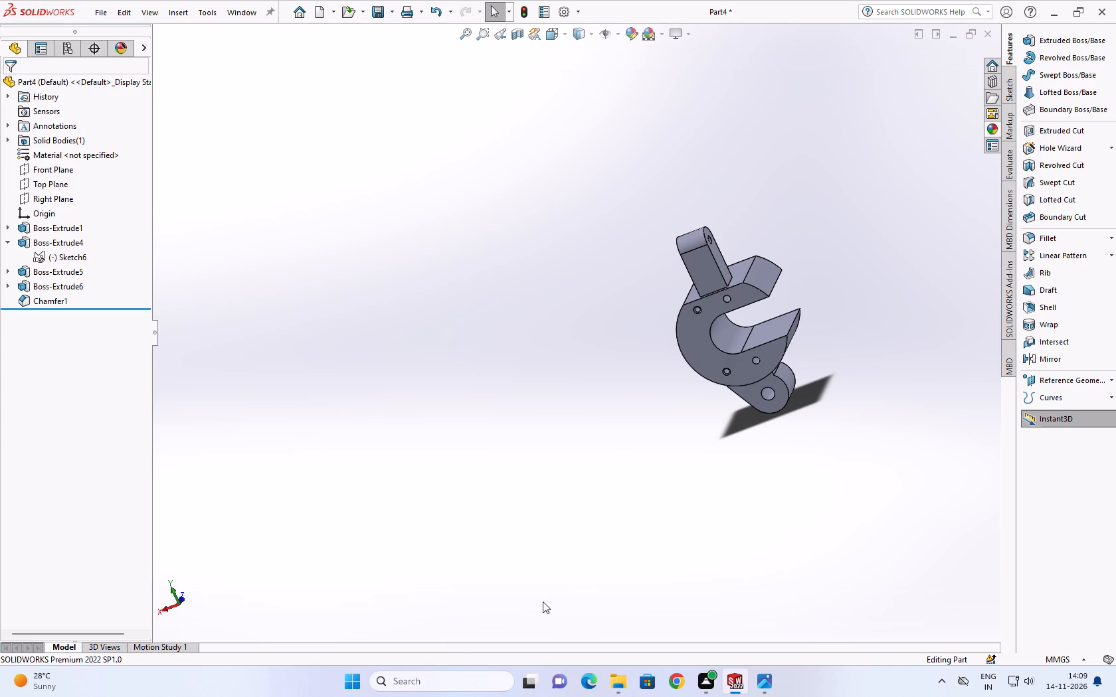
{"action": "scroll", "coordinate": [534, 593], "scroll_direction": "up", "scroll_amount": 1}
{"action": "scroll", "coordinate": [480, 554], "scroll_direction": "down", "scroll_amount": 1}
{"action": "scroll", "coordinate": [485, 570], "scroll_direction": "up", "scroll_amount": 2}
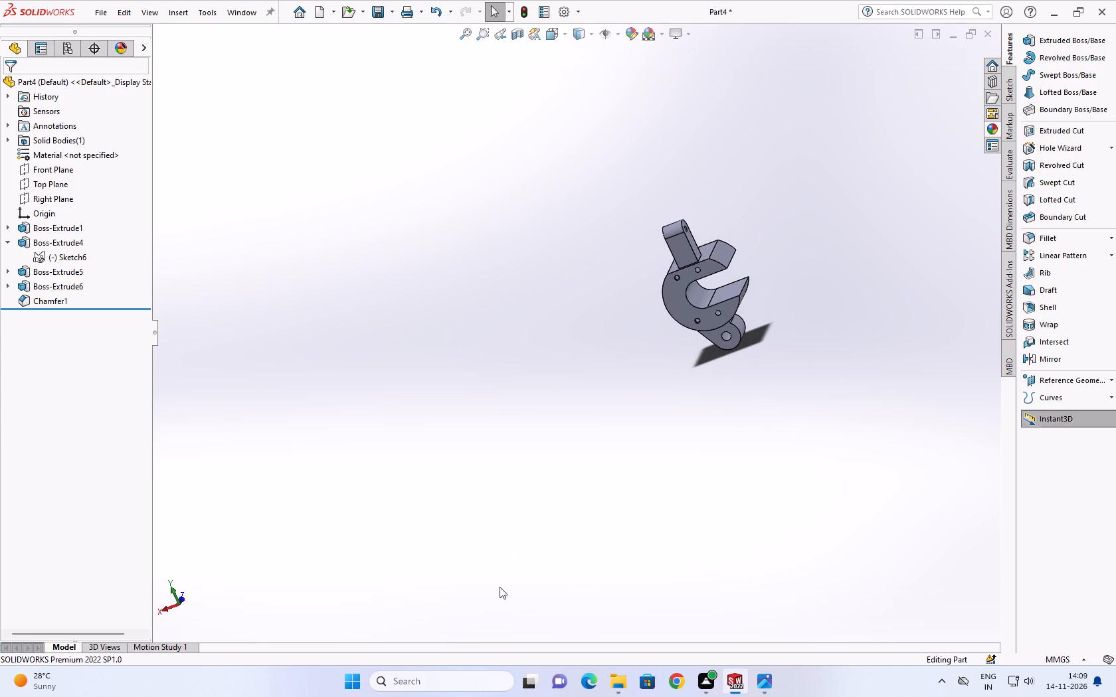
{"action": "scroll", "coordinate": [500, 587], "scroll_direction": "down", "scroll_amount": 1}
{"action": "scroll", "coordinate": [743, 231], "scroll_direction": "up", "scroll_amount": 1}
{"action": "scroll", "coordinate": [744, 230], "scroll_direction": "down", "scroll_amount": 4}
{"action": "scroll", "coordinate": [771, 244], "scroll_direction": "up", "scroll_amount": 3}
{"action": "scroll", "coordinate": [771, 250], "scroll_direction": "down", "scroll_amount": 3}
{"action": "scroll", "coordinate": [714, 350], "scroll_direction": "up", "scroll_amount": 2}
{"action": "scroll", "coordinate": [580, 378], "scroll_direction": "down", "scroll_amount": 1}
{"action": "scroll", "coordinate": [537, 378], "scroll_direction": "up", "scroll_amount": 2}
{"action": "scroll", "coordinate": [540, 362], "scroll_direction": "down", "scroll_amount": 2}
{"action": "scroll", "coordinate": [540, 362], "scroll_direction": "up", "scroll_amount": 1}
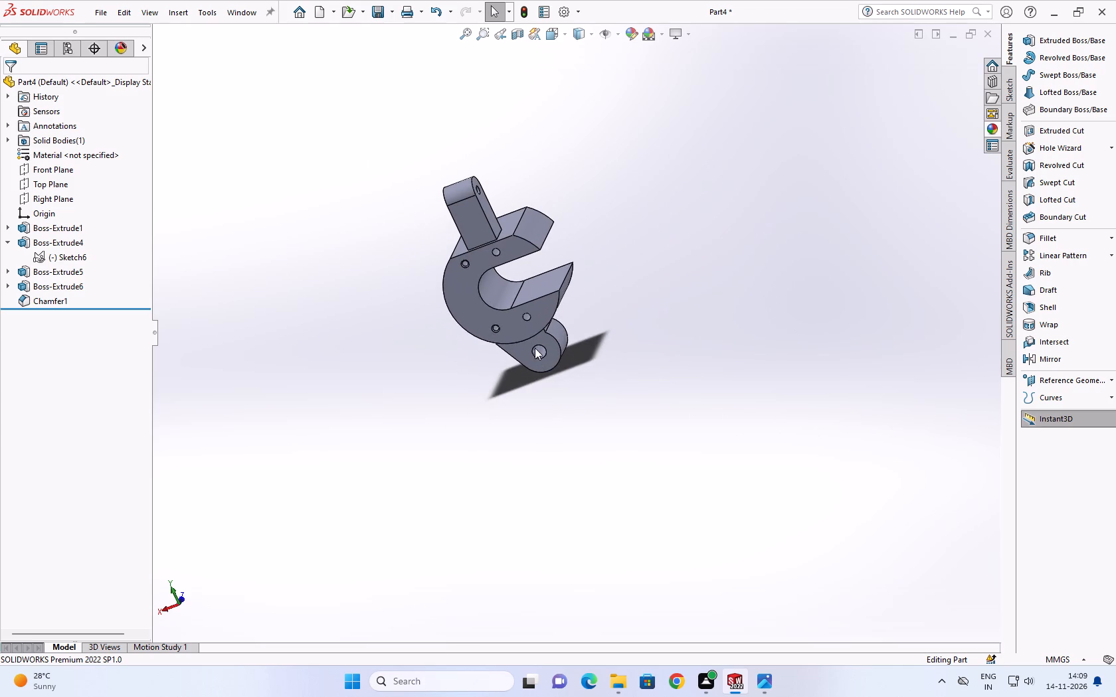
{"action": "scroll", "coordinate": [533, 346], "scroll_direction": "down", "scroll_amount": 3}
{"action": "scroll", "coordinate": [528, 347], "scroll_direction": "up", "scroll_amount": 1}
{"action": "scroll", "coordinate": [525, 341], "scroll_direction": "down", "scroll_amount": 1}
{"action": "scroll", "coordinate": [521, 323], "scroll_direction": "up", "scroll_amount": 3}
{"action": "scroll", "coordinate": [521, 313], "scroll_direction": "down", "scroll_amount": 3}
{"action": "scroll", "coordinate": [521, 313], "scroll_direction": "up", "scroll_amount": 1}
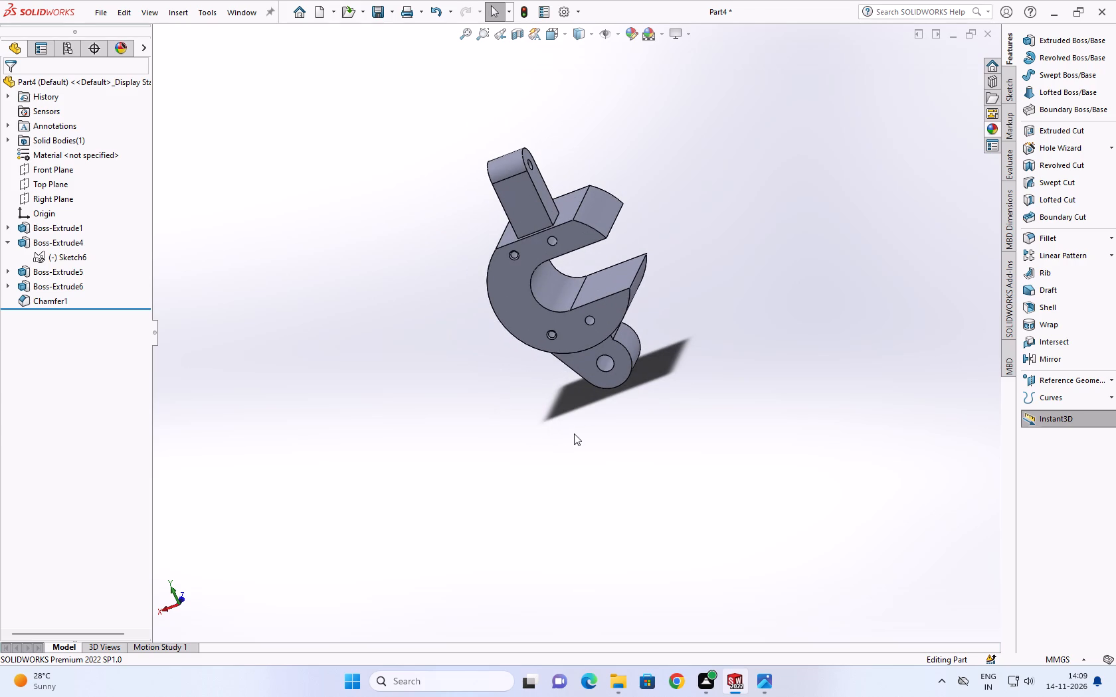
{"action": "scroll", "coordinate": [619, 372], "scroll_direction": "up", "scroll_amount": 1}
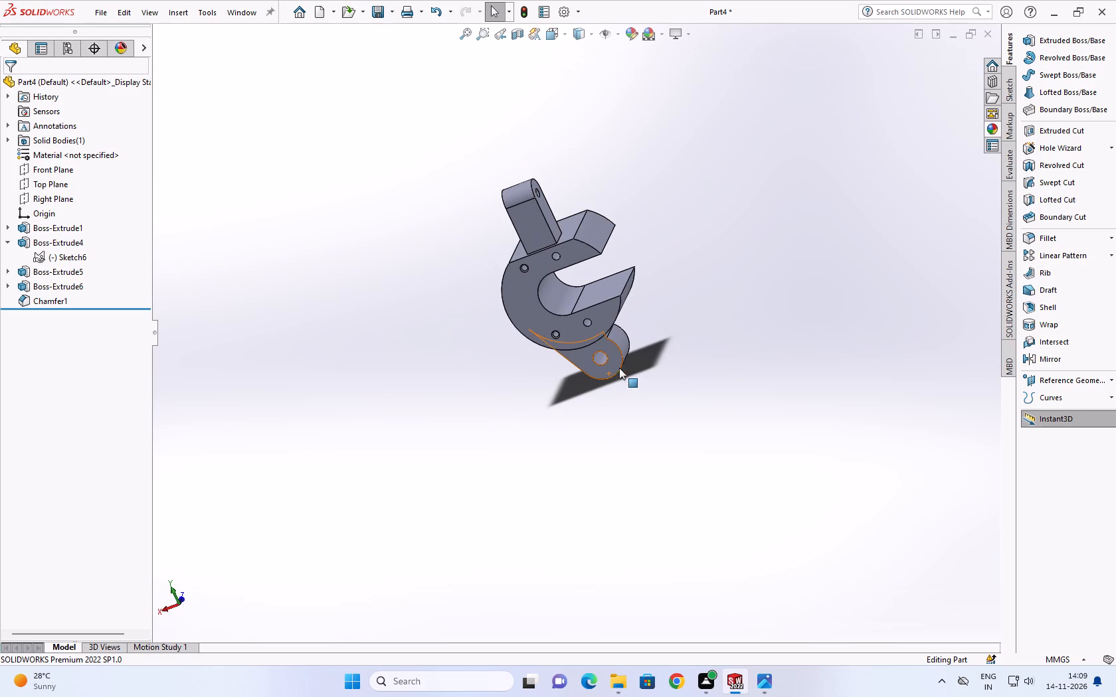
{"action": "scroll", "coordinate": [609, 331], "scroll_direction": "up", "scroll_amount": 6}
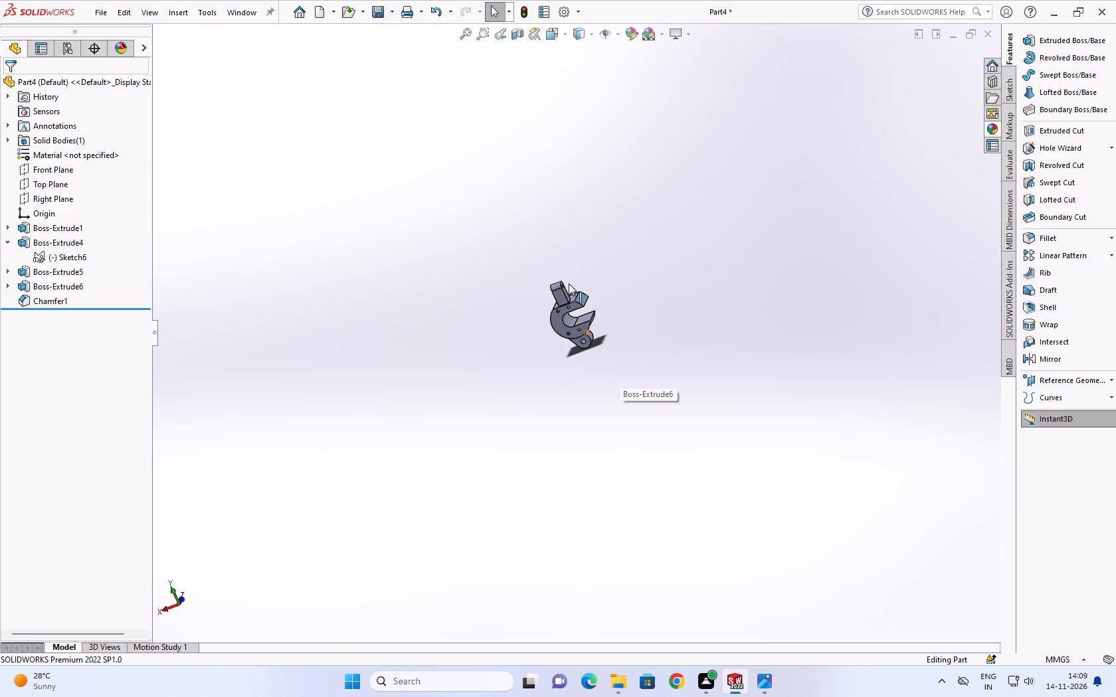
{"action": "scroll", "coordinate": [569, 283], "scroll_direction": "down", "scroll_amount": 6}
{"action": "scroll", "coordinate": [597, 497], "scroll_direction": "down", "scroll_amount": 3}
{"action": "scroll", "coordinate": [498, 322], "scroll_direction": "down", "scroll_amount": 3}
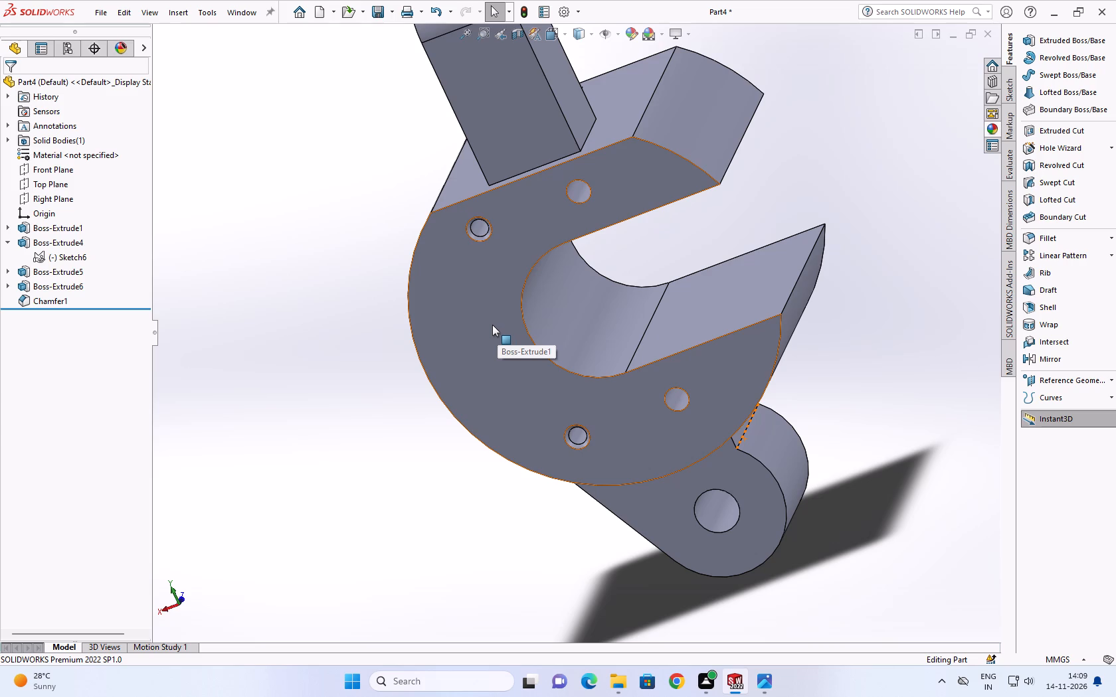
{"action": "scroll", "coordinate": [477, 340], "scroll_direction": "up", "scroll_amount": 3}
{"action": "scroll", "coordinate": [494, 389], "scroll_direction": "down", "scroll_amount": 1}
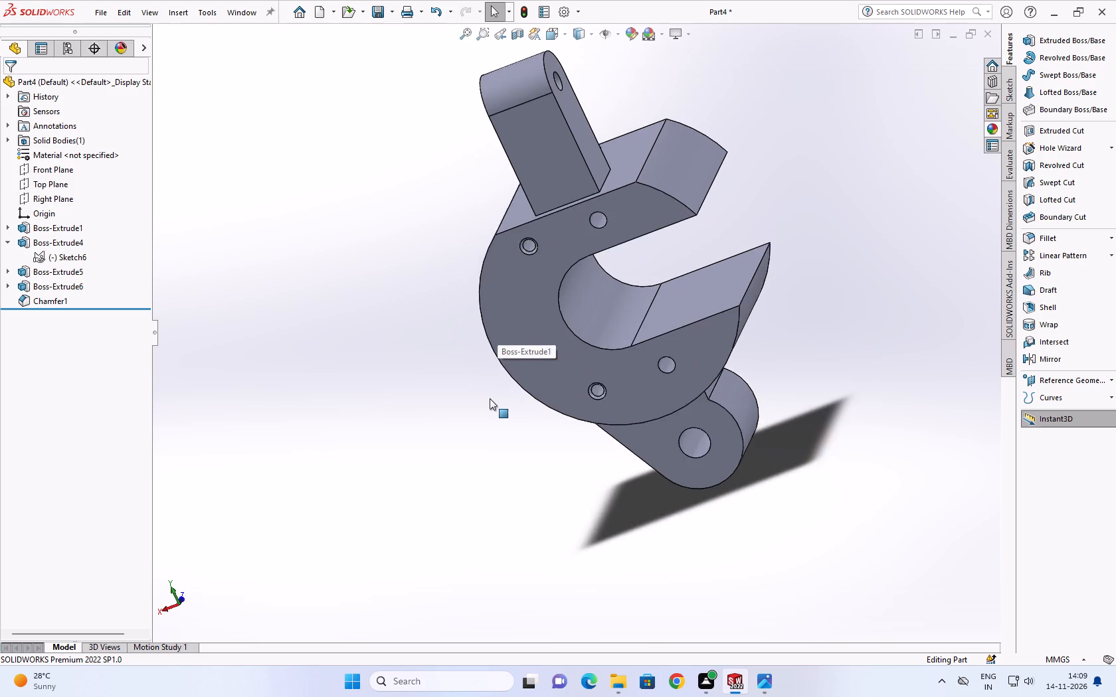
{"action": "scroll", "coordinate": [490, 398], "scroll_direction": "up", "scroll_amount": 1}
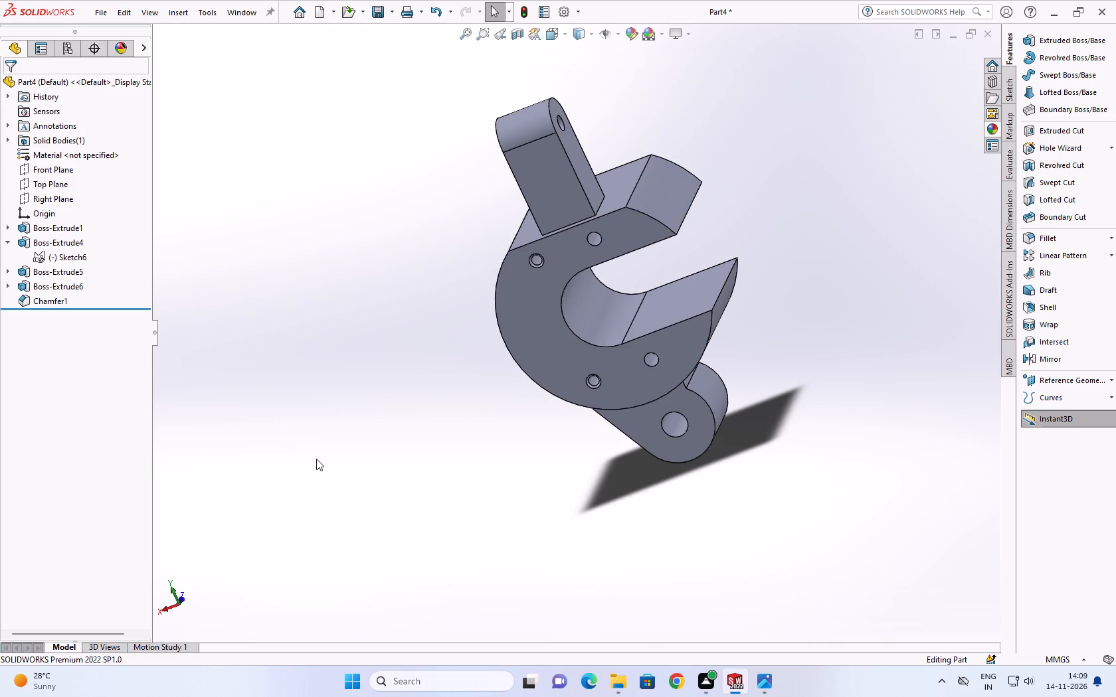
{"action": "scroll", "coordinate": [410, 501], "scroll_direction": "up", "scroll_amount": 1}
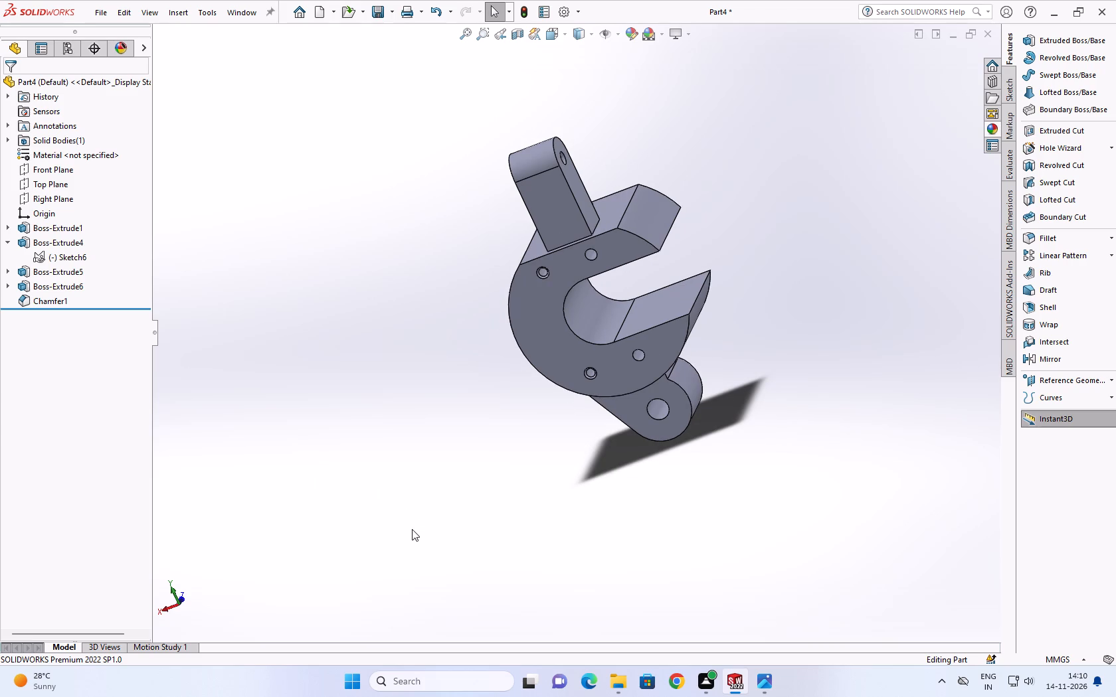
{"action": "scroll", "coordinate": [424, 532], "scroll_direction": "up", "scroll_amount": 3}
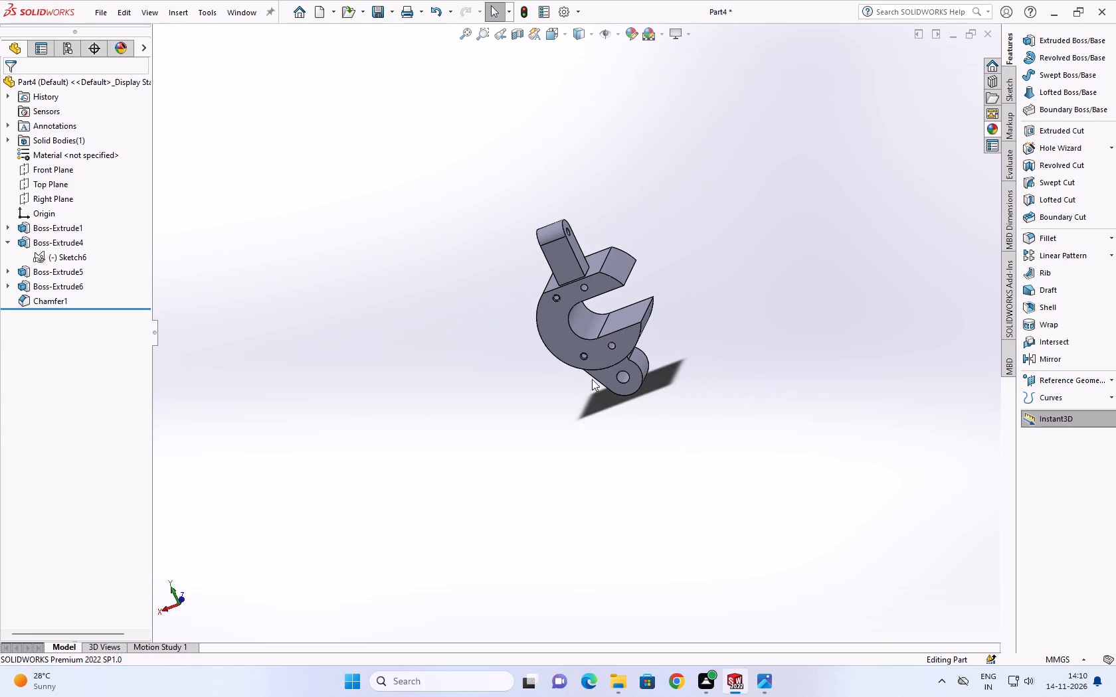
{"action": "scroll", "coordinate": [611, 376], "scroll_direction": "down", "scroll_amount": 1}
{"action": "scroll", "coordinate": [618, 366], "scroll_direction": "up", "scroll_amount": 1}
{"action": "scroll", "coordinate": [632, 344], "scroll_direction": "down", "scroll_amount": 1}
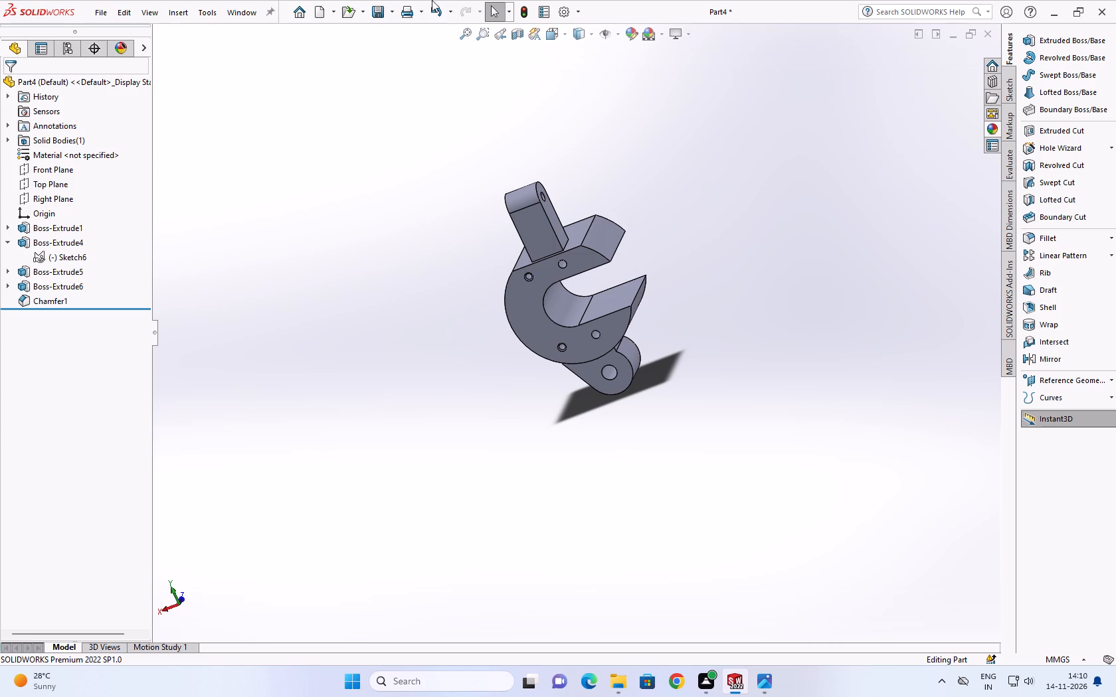
Examine the bracket from the front, side and back, including the upper arm's triangular rib, the C-shaped opening and the lower lug.
{"action": "scroll", "coordinate": [518, 303], "scroll_direction": "down", "scroll_amount": 4}
{"action": "scroll", "coordinate": [576, 260], "scroll_direction": "up", "scroll_amount": 3}
{"action": "scroll", "coordinate": [585, 249], "scroll_direction": "down", "scroll_amount": 2}
{"action": "middle_click_drag", "start_coordinate": [586, 251], "coordinate": [557, 336]}
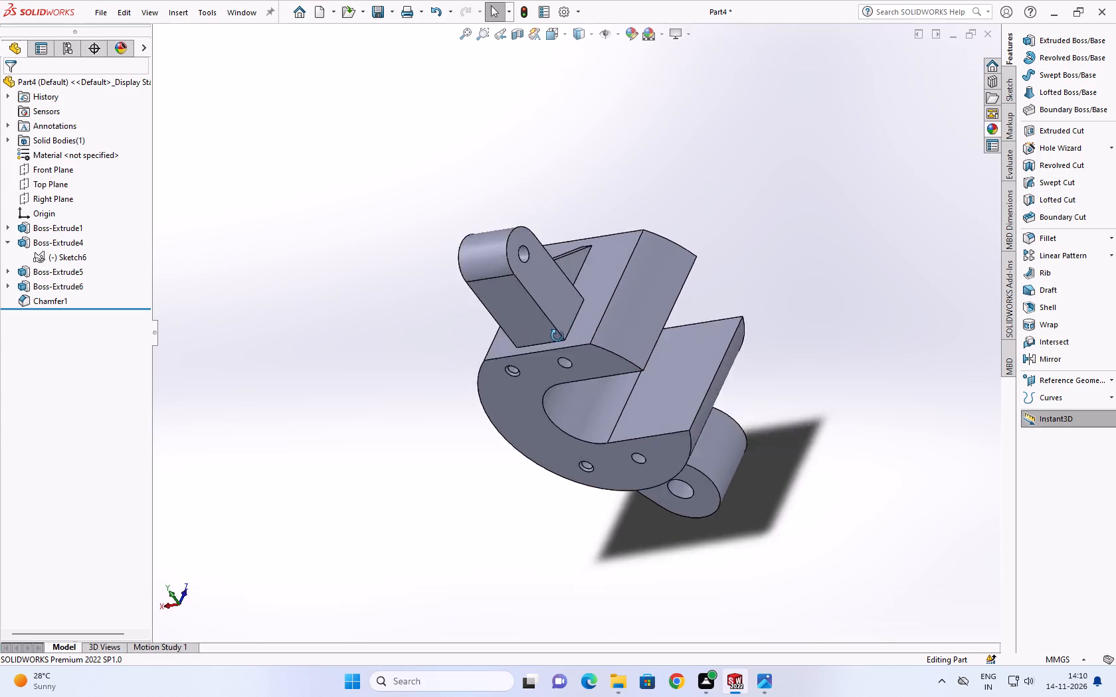
{"action": "middle_click_drag", "start_coordinate": [557, 336], "coordinate": [167, 643]}
{"action": "middle_click_drag", "start_coordinate": [209, 603], "coordinate": [278, 481]}
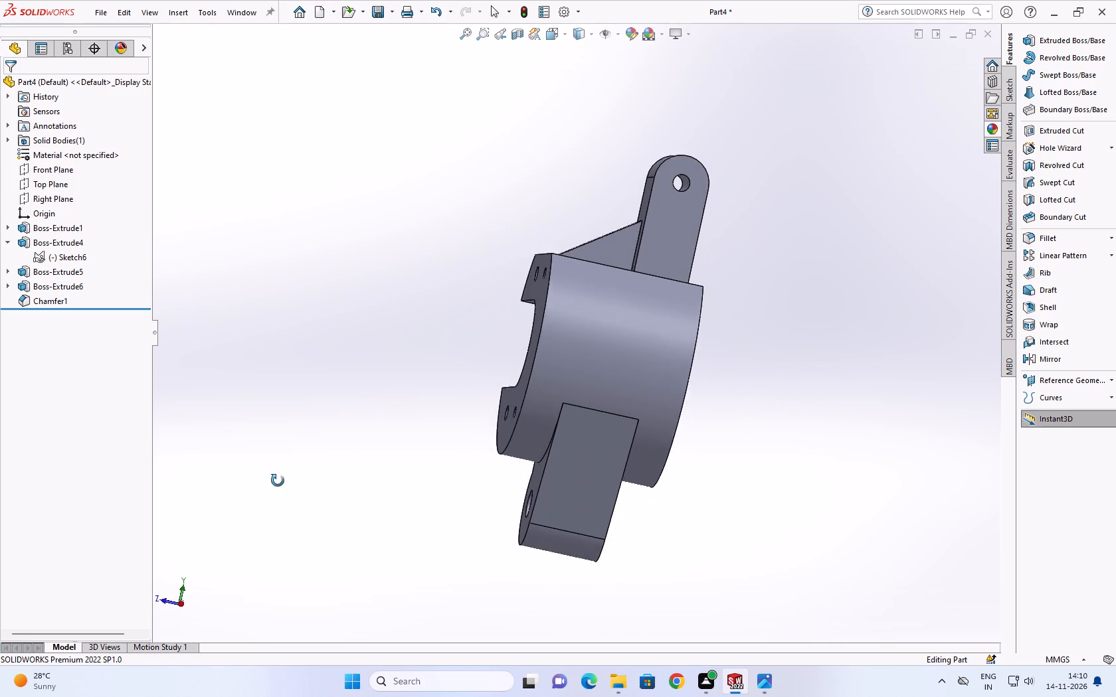
{"action": "middle_click_drag", "start_coordinate": [278, 481], "coordinate": [476, 580]}
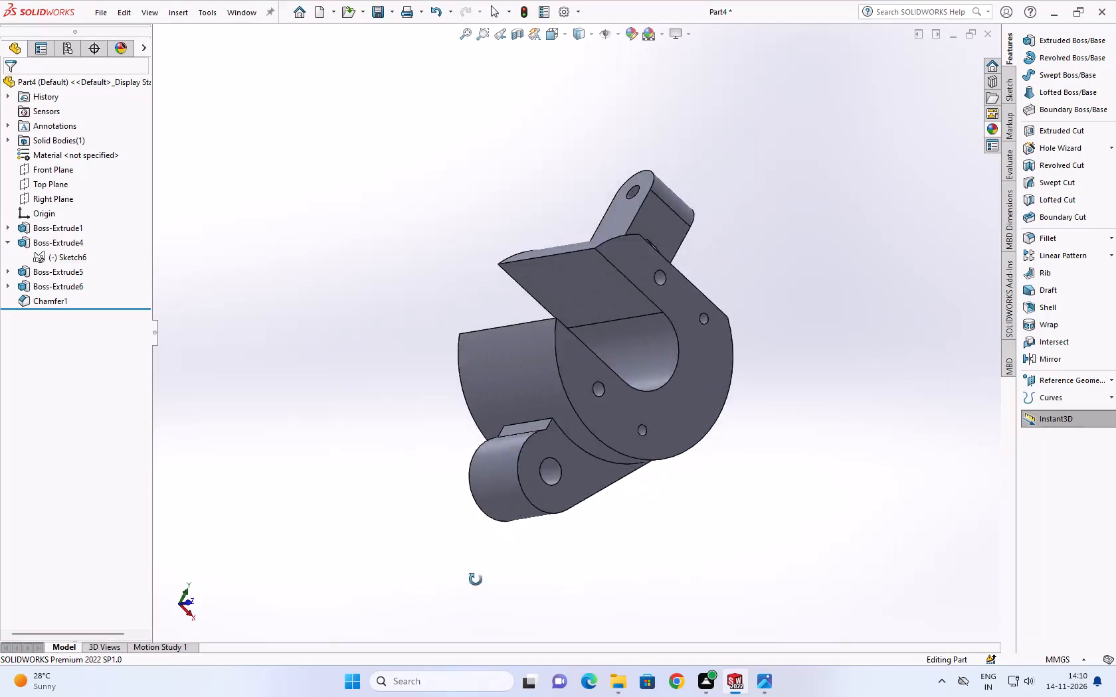
{"action": "middle_click_drag", "start_coordinate": [476, 580], "coordinate": [450, 652]}
{"action": "scroll", "coordinate": [561, 455], "scroll_direction": "up", "scroll_amount": 3}
{"action": "scroll", "coordinate": [565, 426], "scroll_direction": "down", "scroll_amount": 3}
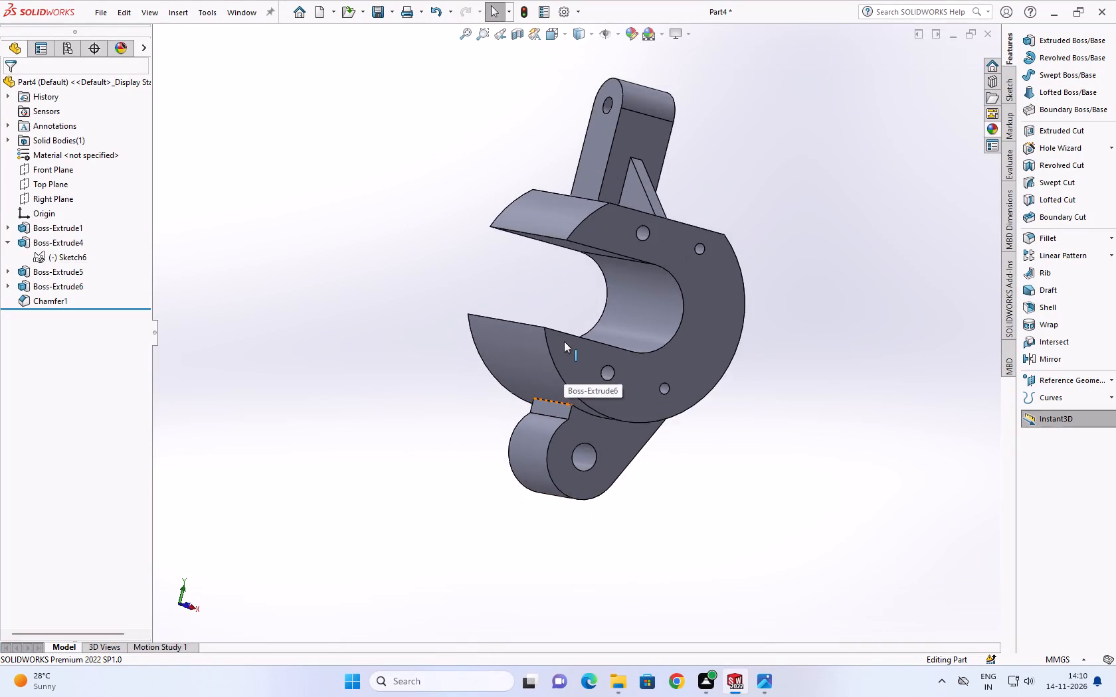
{"action": "middle_click_drag", "start_coordinate": [564, 341], "coordinate": [619, 474]}
{"action": "scroll", "coordinate": [564, 341], "scroll_direction": "down", "scroll_amount": 1}
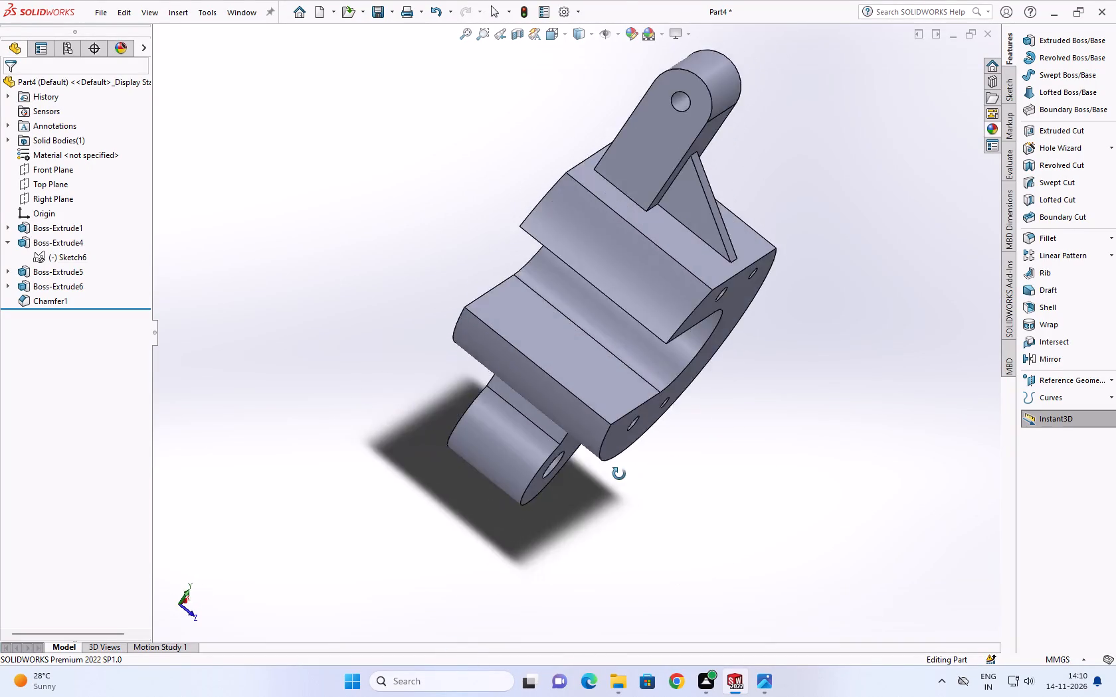
{"action": "middle_click_drag", "start_coordinate": [619, 474], "coordinate": [450, 408]}
{"action": "scroll", "coordinate": [444, 415], "scroll_direction": "up", "scroll_amount": 3}
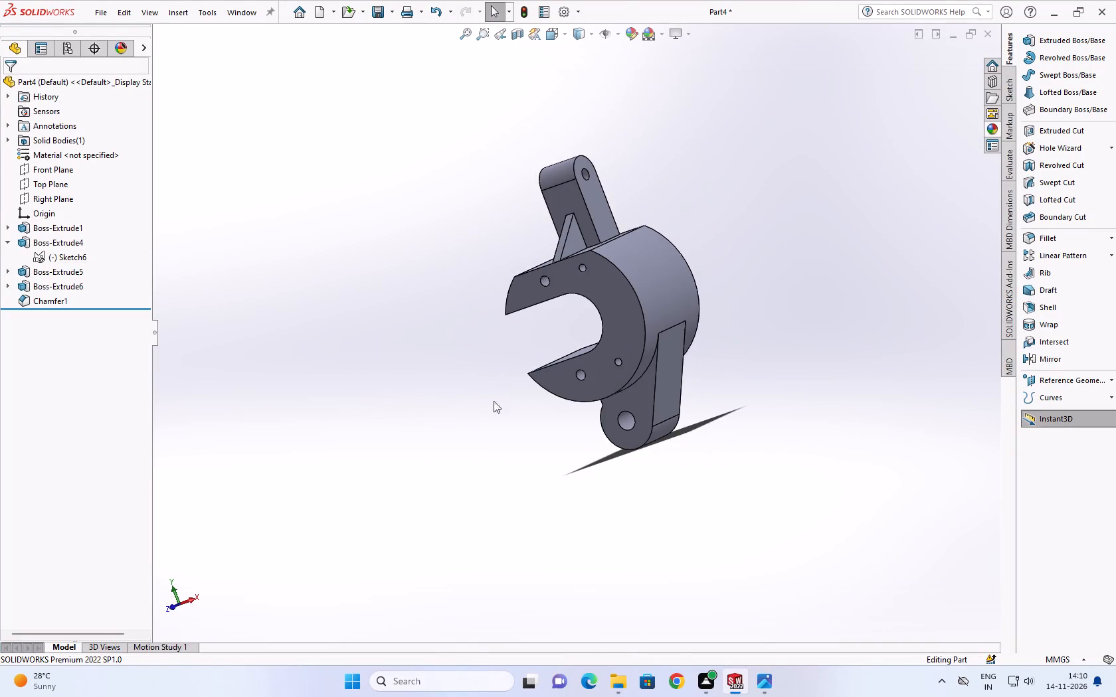
{"action": "scroll", "coordinate": [516, 353], "scroll_direction": "down", "scroll_amount": 2}
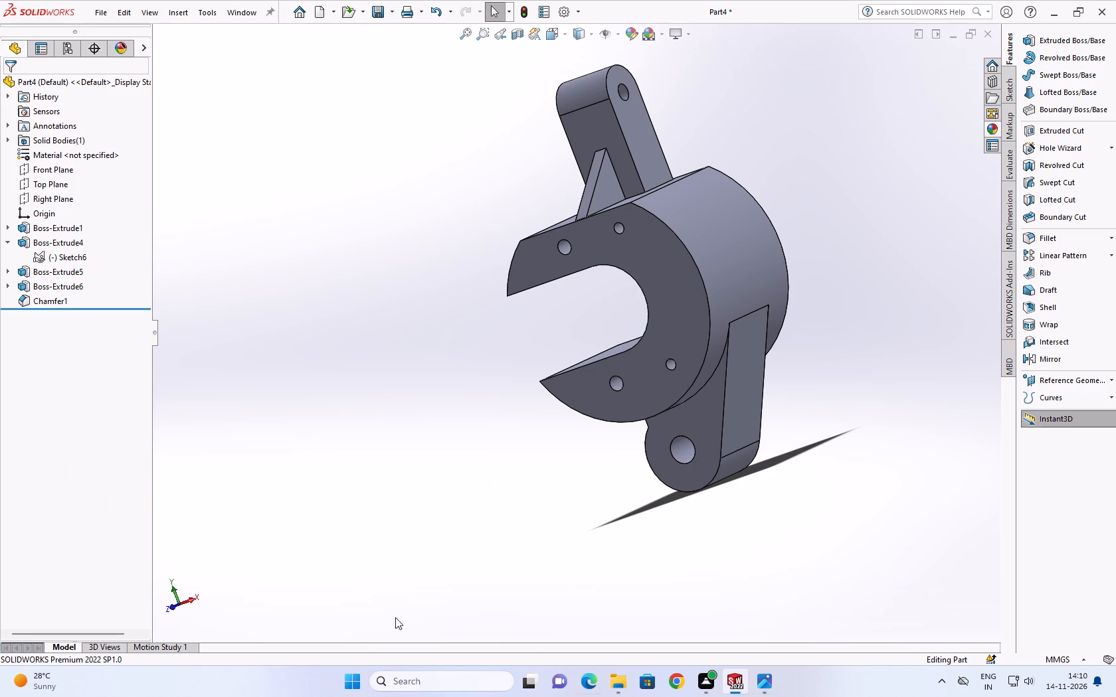
Examine the bracket's underside, top and both hole faces, checking how the lug, arm and rib join the C-shaped body.
{"action": "scroll", "coordinate": [596, 485], "scroll_direction": "up", "scroll_amount": 3}
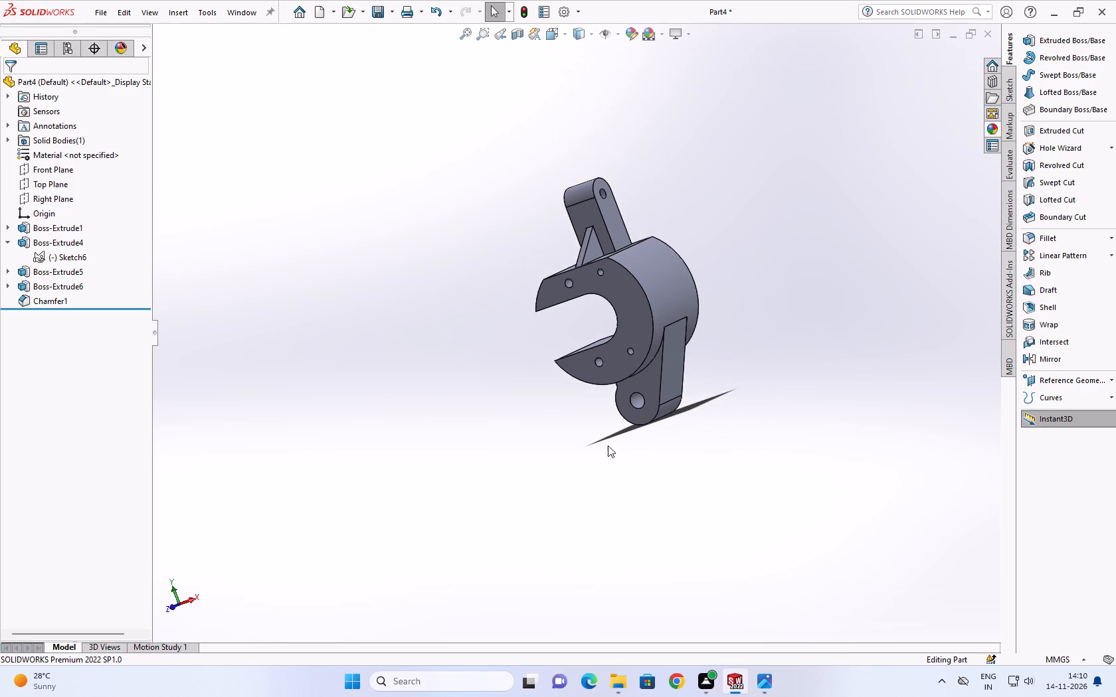
{"action": "scroll", "coordinate": [614, 427], "scroll_direction": "down", "scroll_amount": 1}
{"action": "scroll", "coordinate": [647, 343], "scroll_direction": "down", "scroll_amount": 1}
{"action": "scroll", "coordinate": [677, 322], "scroll_direction": "up", "scroll_amount": 1}
{"action": "scroll", "coordinate": [690, 303], "scroll_direction": "down", "scroll_amount": 3}
{"action": "scroll", "coordinate": [691, 289], "scroll_direction": "up", "scroll_amount": 2}
{"action": "scroll", "coordinate": [561, 250], "scroll_direction": "down", "scroll_amount": 2}
{"action": "middle_click_drag", "start_coordinate": [552, 248], "coordinate": [561, 248]}
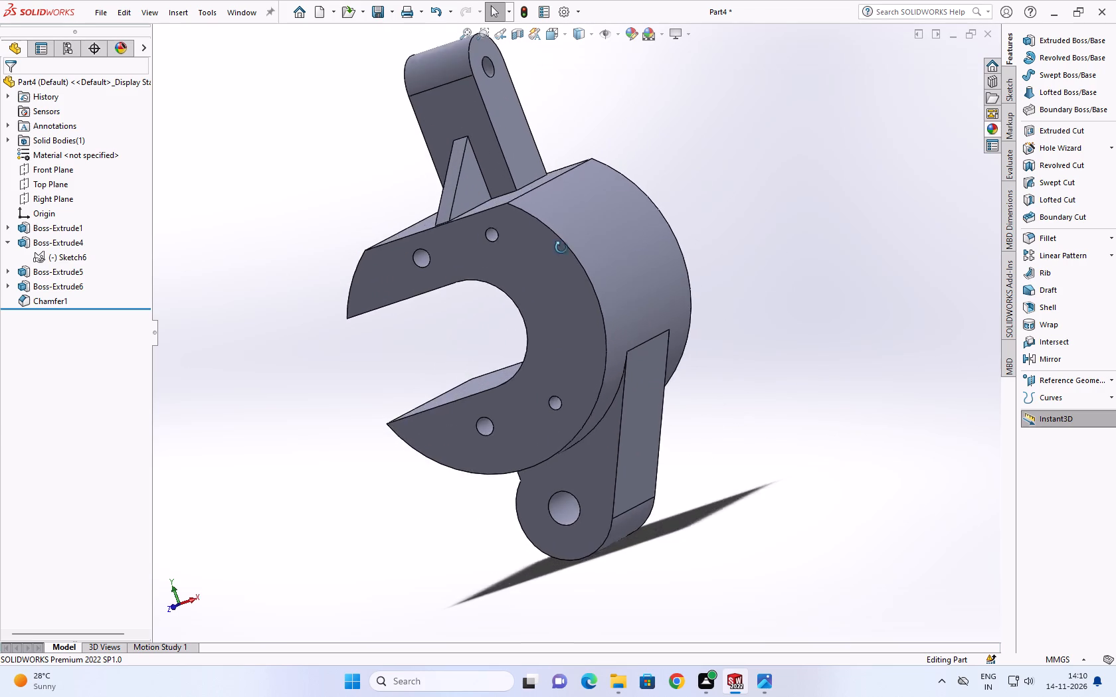
{"action": "middle_click_drag", "start_coordinate": [561, 248], "coordinate": [544, 128]}
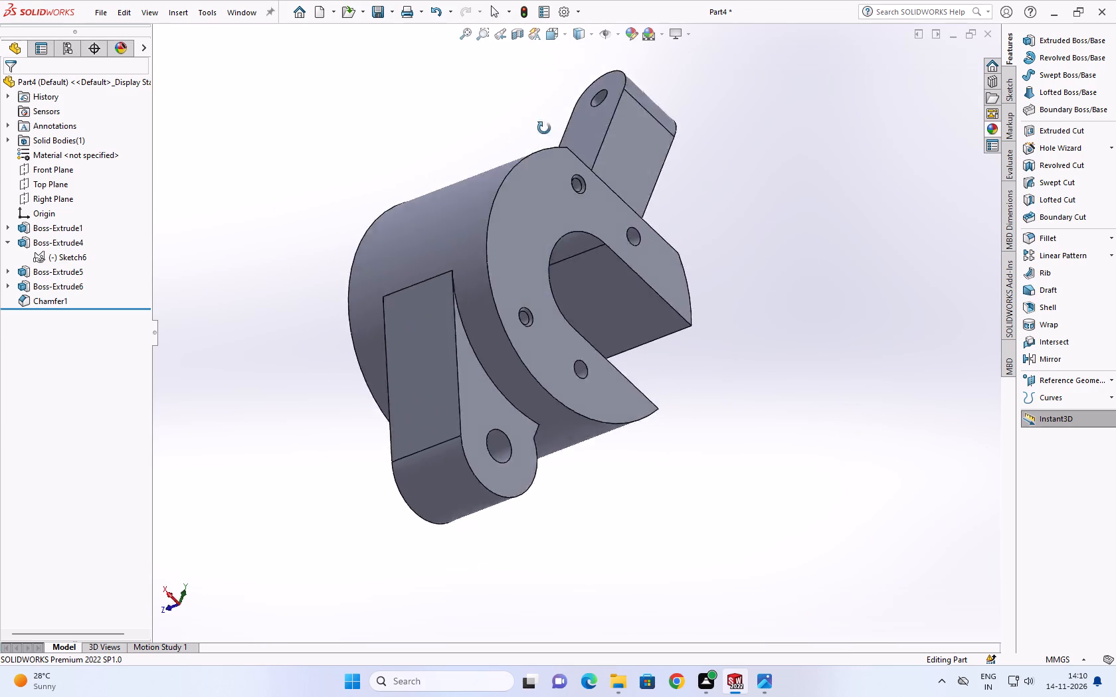
{"action": "middle_click_drag", "start_coordinate": [544, 128], "coordinate": [909, 281]}
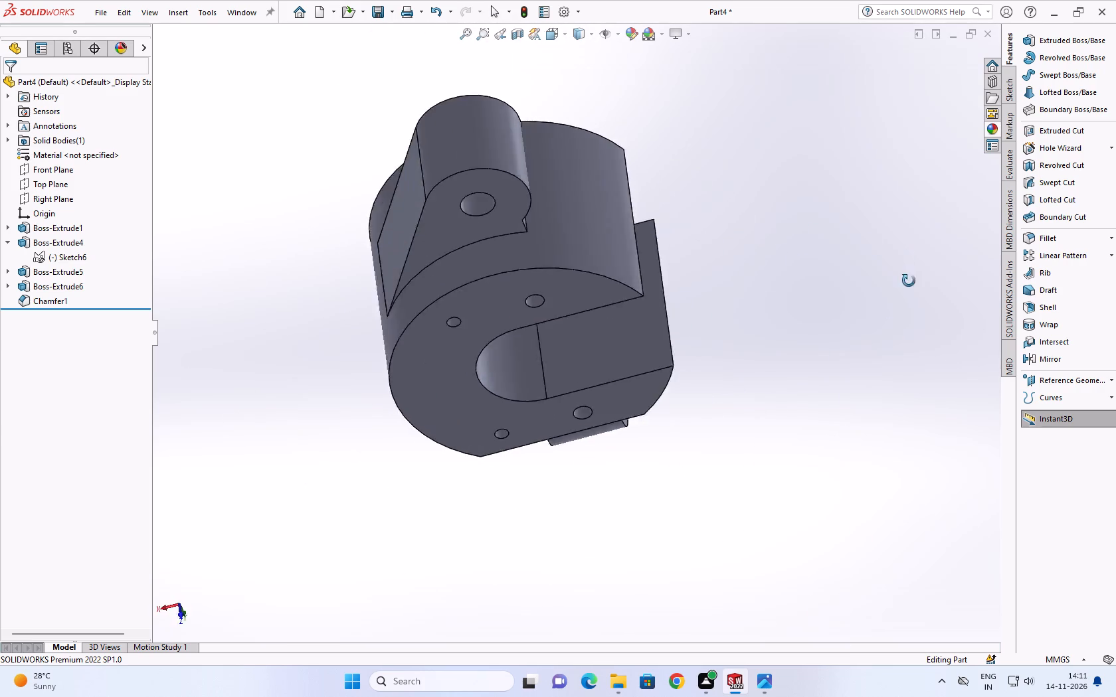
{"action": "middle_click_drag", "start_coordinate": [909, 281], "coordinate": [611, 420]}
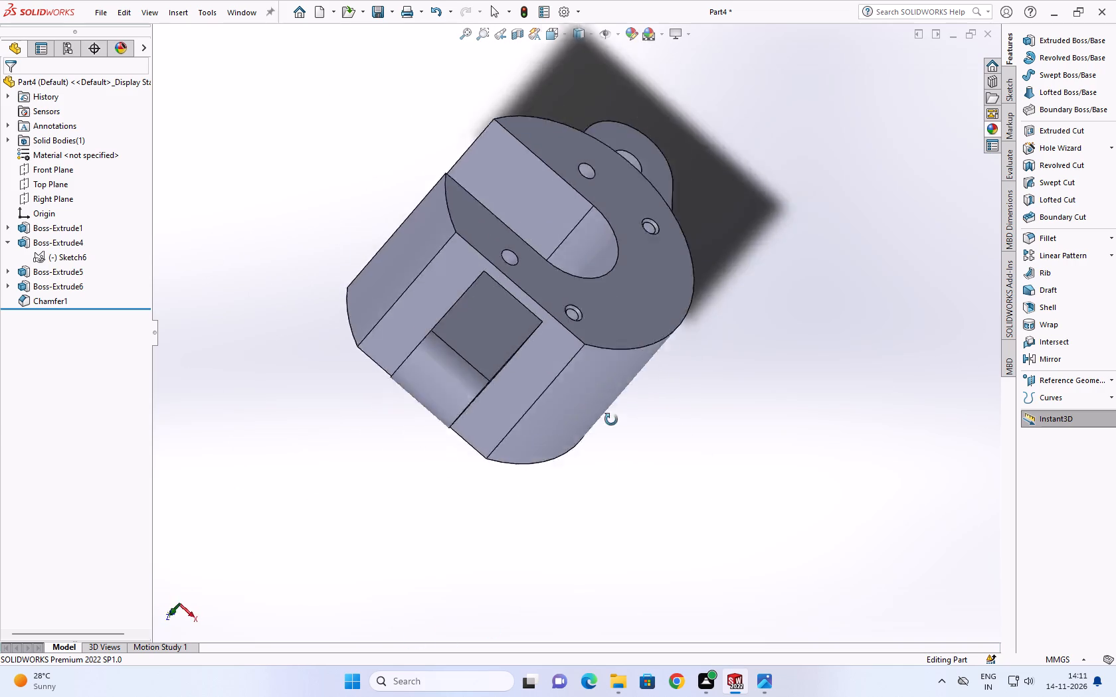
{"action": "middle_click_drag", "start_coordinate": [611, 420], "coordinate": [434, 356]}
{"action": "middle_click_drag", "start_coordinate": [547, 366], "coordinate": [563, 353]}
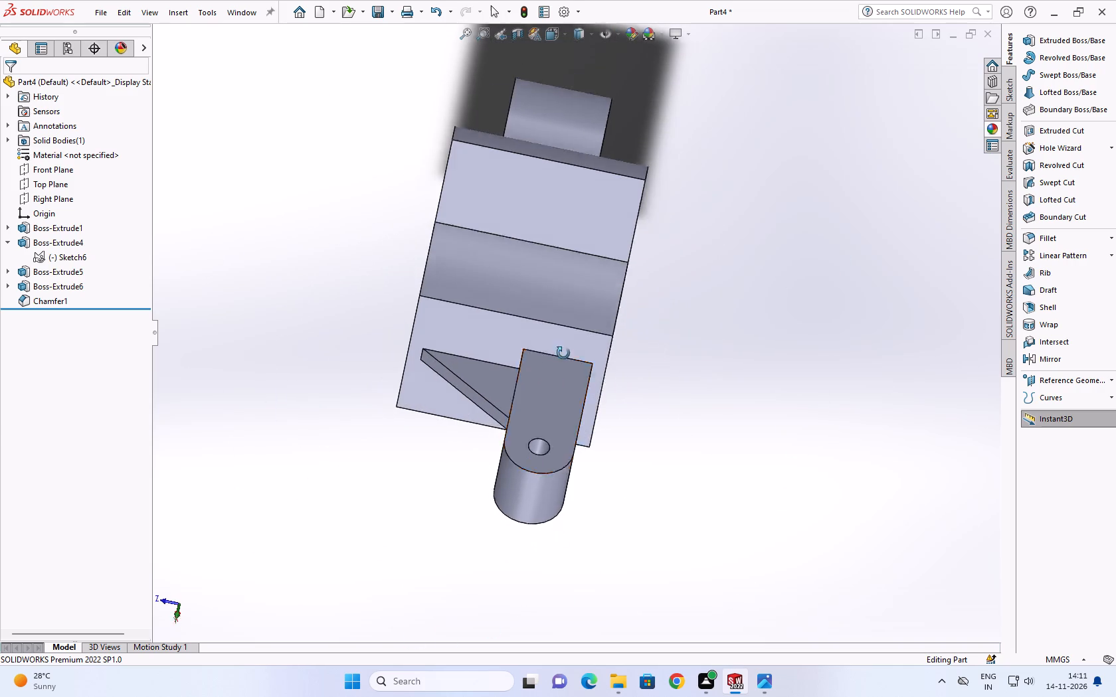
{"action": "middle_click_drag", "start_coordinate": [563, 353], "coordinate": [386, 215]}
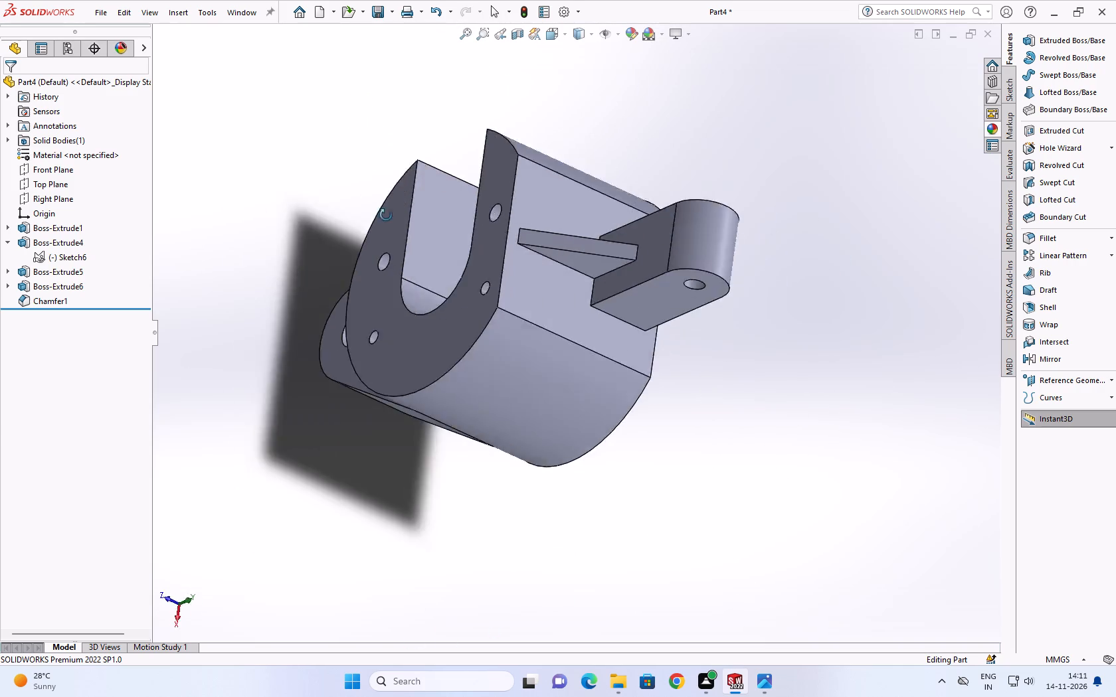
{"action": "middle_click_drag", "start_coordinate": [386, 215], "coordinate": [760, 359]}
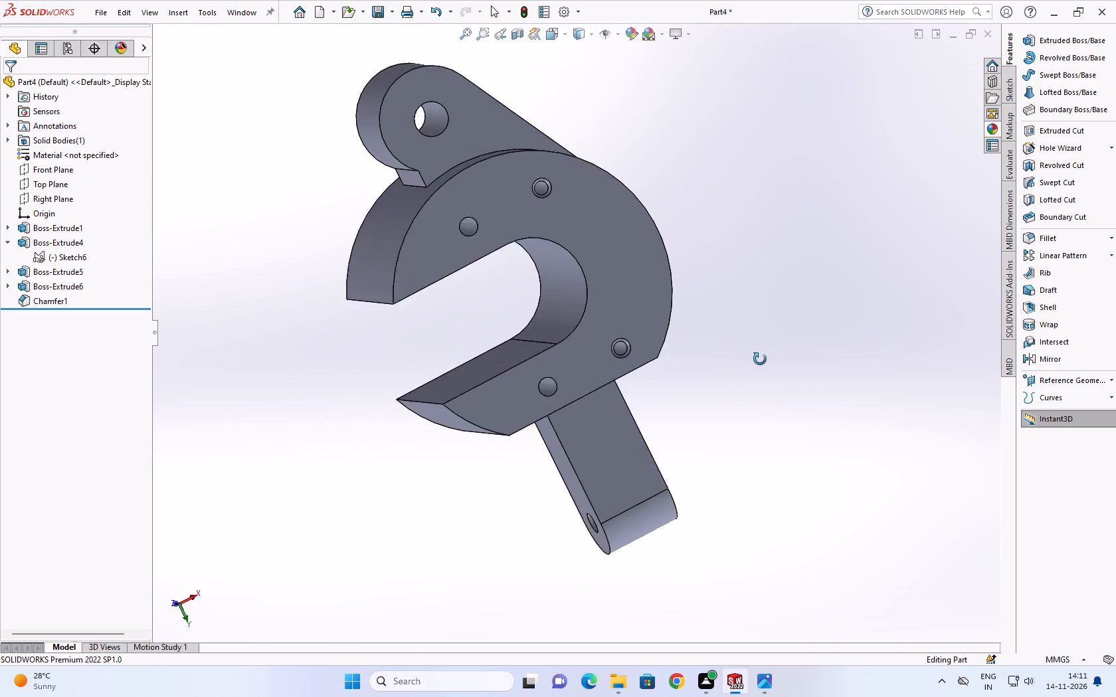
{"action": "middle_click_drag", "start_coordinate": [760, 359], "coordinate": [764, 356]}
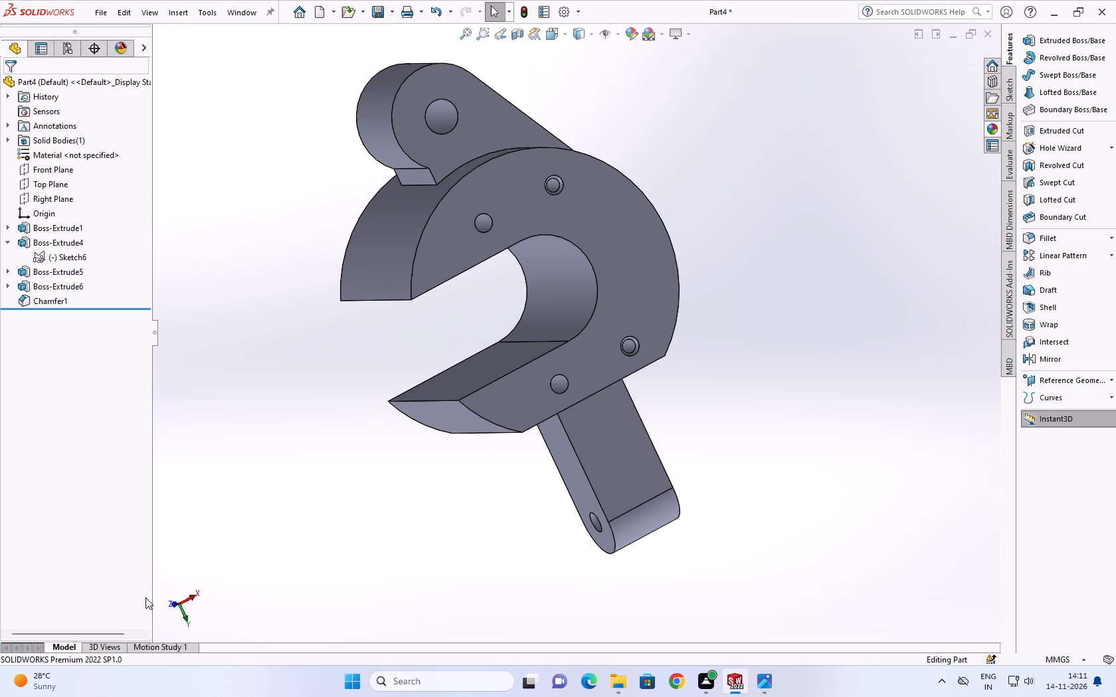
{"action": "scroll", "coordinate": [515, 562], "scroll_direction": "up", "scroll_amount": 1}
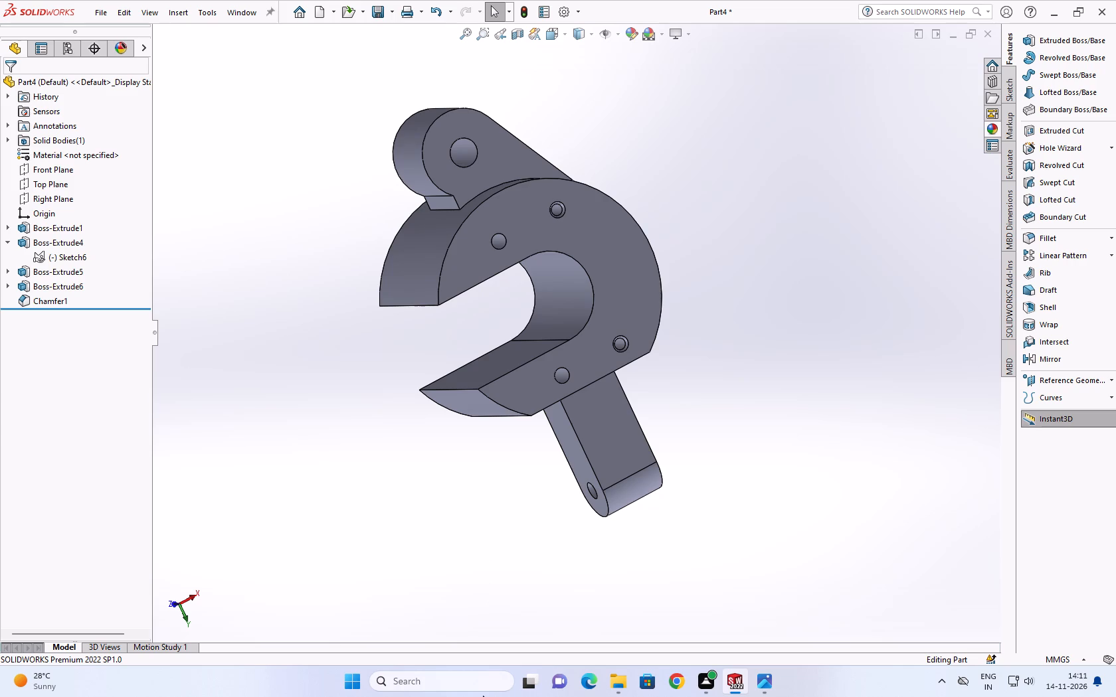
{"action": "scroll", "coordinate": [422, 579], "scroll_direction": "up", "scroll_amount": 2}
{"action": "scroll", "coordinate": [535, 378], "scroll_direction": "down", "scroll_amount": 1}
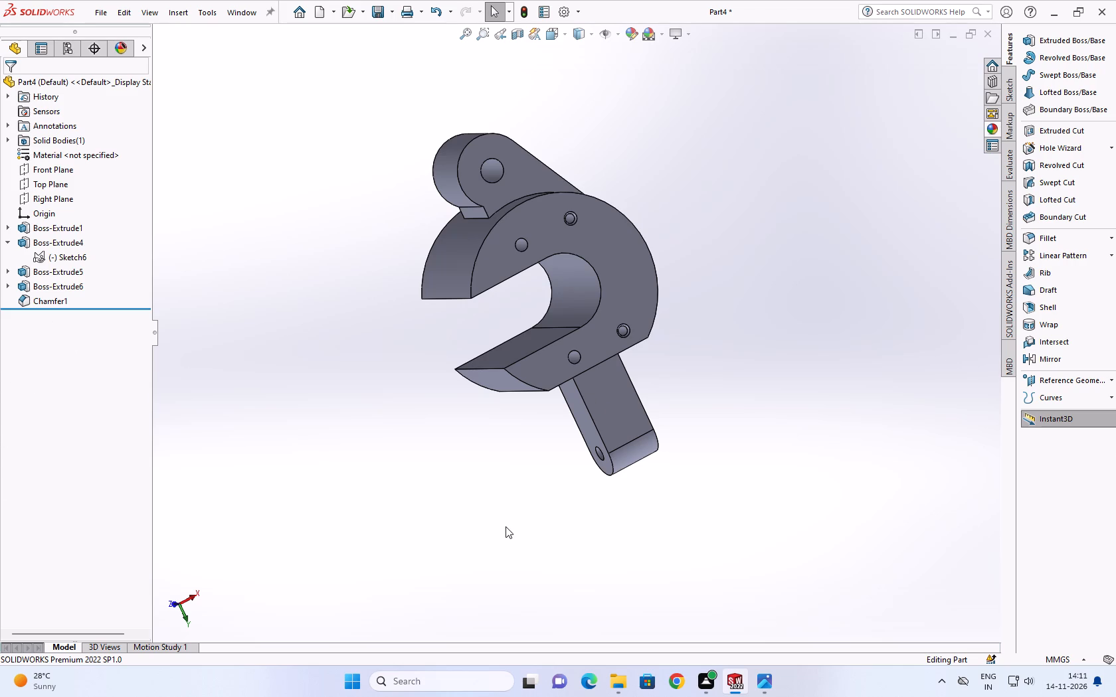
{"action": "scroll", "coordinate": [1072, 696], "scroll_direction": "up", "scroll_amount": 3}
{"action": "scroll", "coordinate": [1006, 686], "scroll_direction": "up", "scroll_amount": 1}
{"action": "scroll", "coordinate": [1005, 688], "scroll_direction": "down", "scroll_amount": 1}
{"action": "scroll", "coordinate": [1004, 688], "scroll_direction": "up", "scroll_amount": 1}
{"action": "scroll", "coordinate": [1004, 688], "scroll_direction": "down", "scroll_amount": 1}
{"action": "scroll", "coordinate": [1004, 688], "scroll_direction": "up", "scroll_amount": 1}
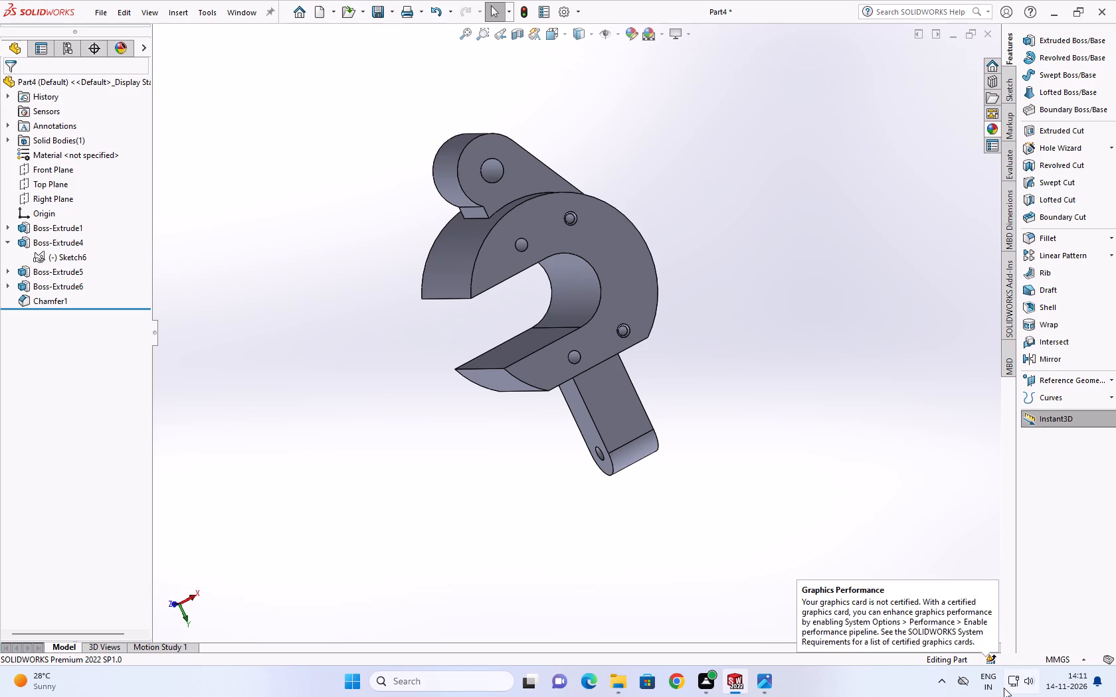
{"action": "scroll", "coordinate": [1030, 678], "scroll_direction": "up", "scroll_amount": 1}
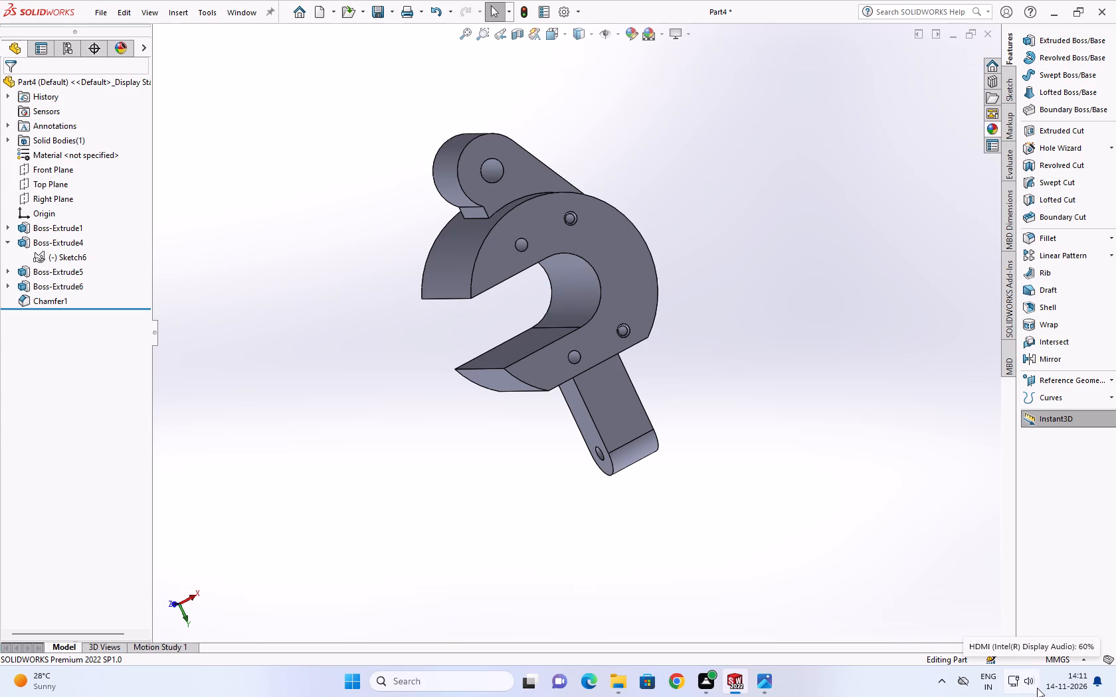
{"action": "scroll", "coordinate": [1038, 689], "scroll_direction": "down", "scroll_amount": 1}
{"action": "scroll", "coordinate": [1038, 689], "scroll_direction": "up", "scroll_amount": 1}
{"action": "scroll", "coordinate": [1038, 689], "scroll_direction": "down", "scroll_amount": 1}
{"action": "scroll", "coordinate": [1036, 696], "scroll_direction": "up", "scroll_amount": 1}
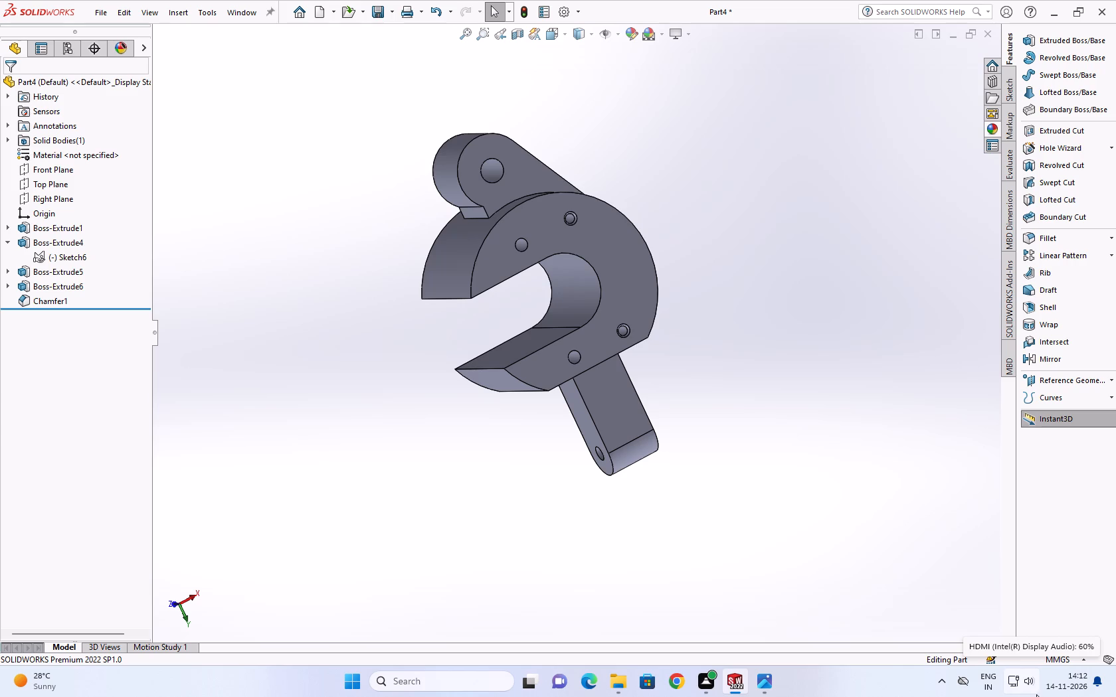